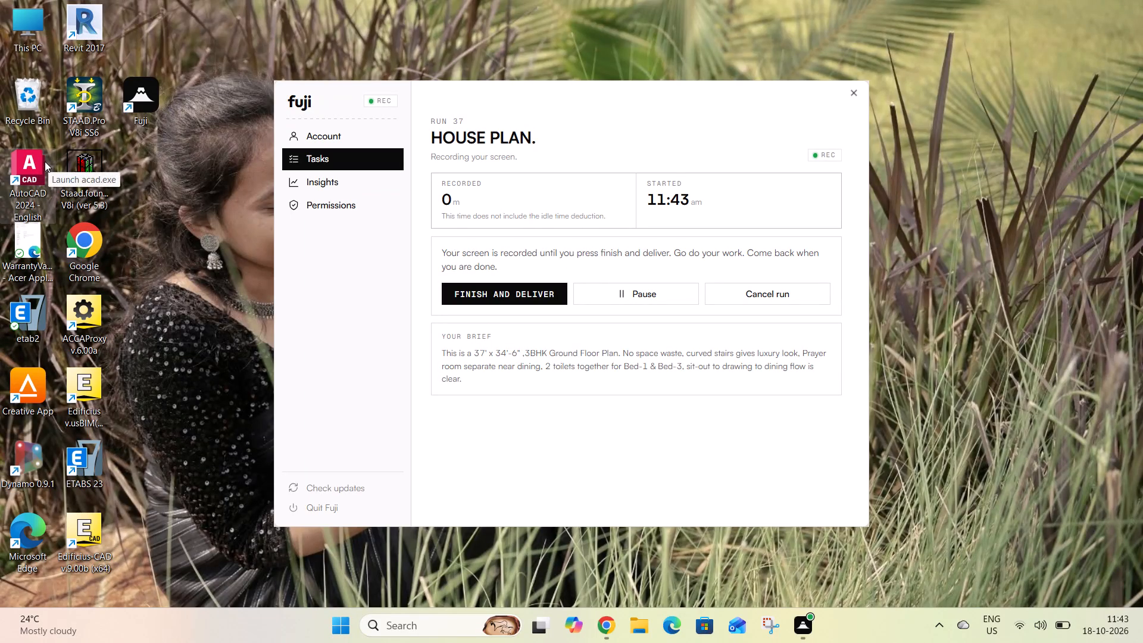
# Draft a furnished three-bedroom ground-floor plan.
# Launch AutoCAD 2024 and create a new blank drawing.
pyautogui.doubleClick(40, 161)
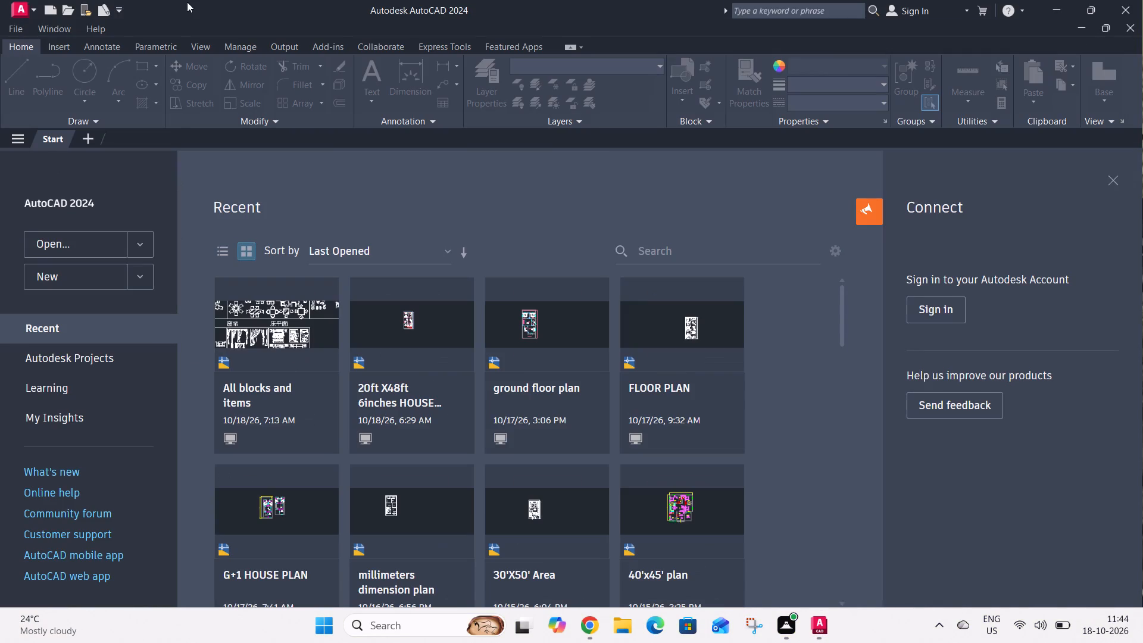
pyautogui.click(85, 284)
pyautogui.click(85, 284)
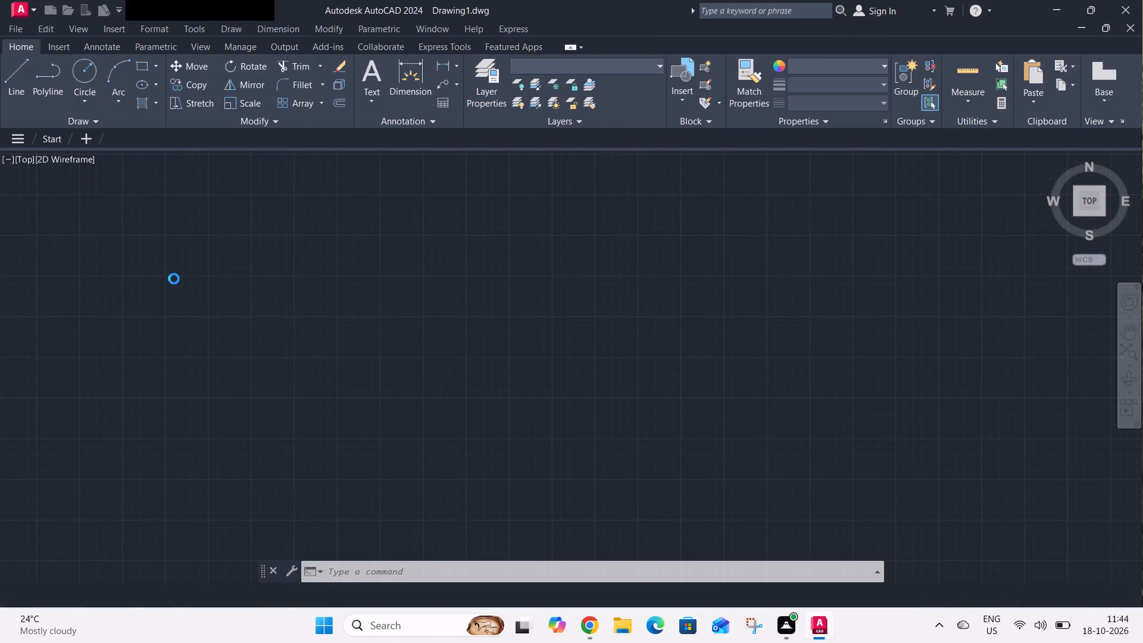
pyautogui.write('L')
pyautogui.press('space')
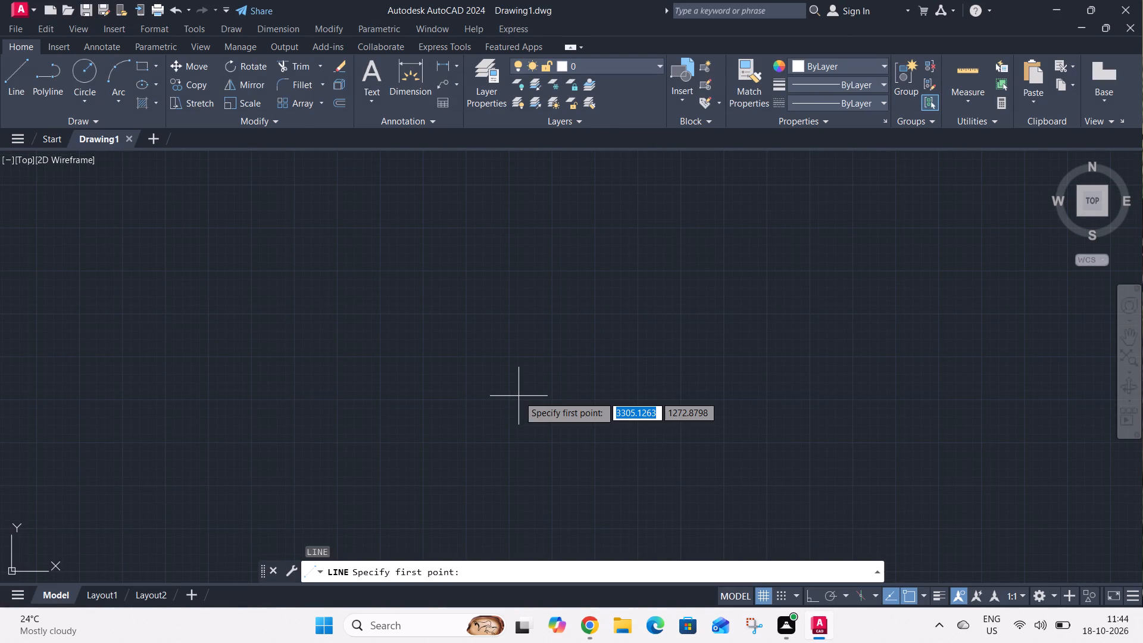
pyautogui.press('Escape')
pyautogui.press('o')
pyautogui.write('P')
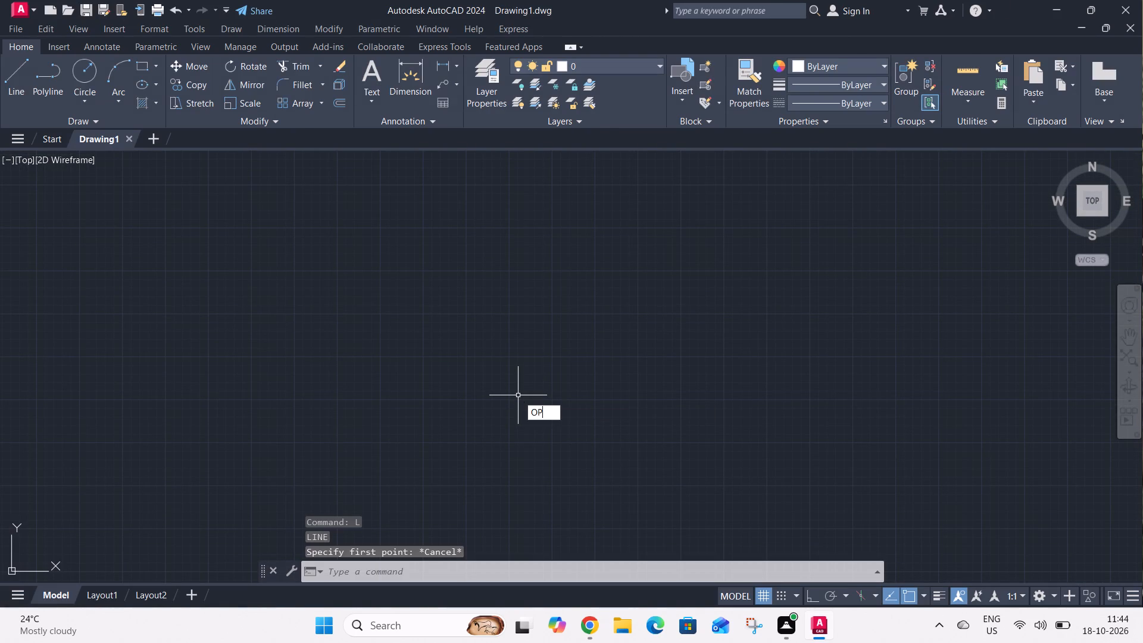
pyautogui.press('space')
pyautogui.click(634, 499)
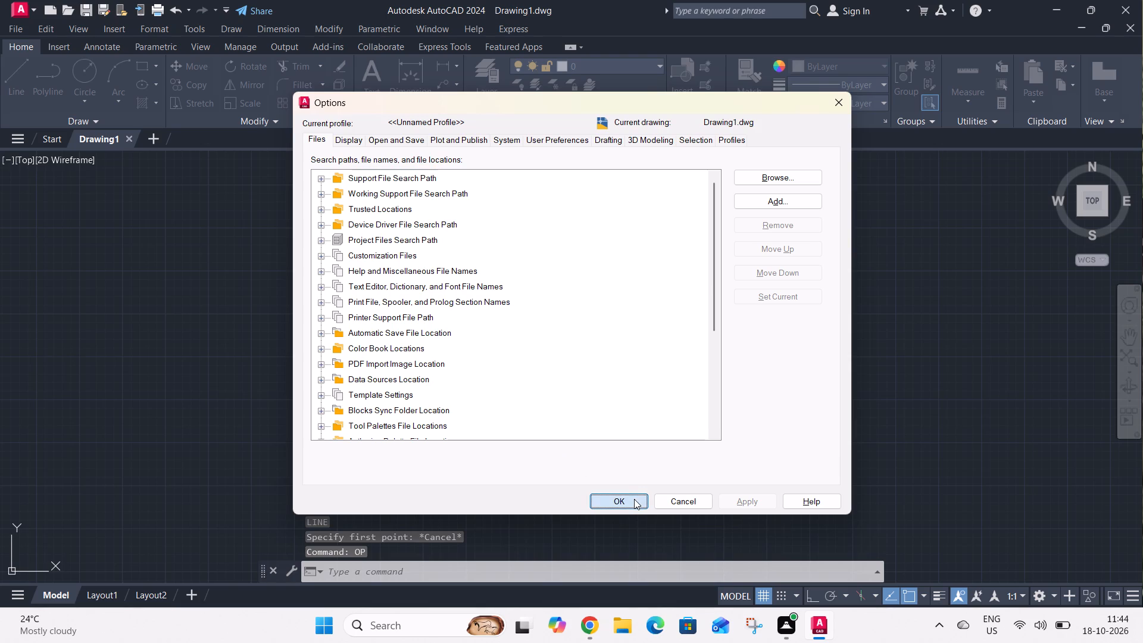
# Save the new drawing in Documents under the name RESIDENTIAL BUILDING PLAN.
pyautogui.hotkey('ctrl', 's')
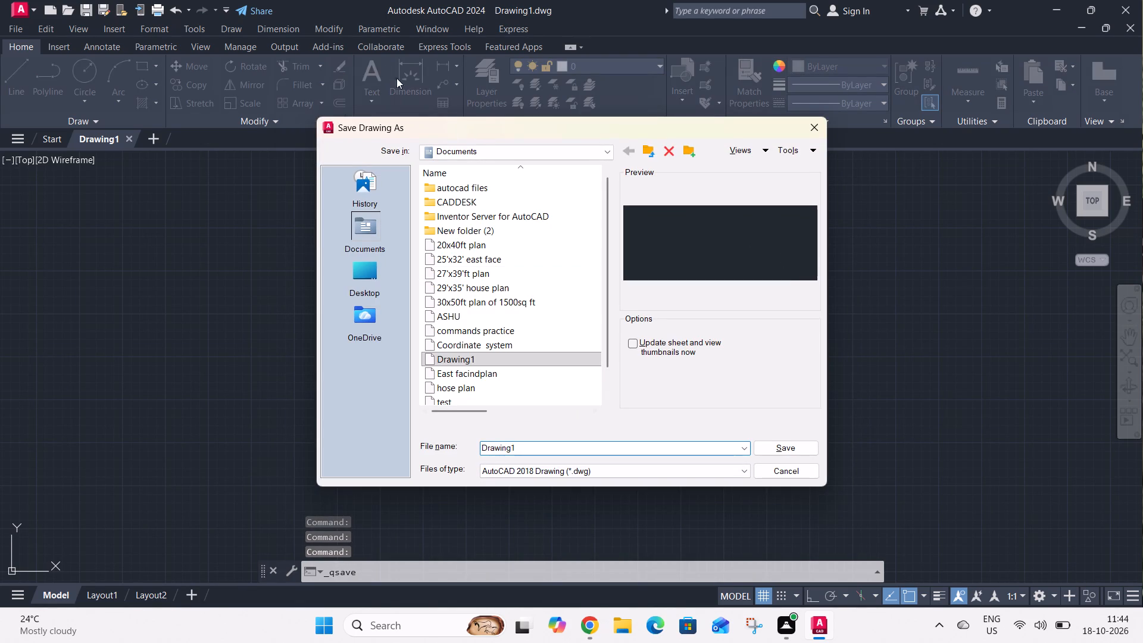
pyautogui.click(519, 448)
pyautogui.press('BackSpace')
pyautogui.press('BackSpace')
pyautogui.press('BackSpace')
pyautogui.press('BackSpace')
pyautogui.press('BackSpace')
pyautogui.press('BackSpace')
pyautogui.press('BackSpace')
pyautogui.press('BackSpace')
pyautogui.press('BackSpace')
pyautogui.press('BackSpace')
pyautogui.press('BackSpace')
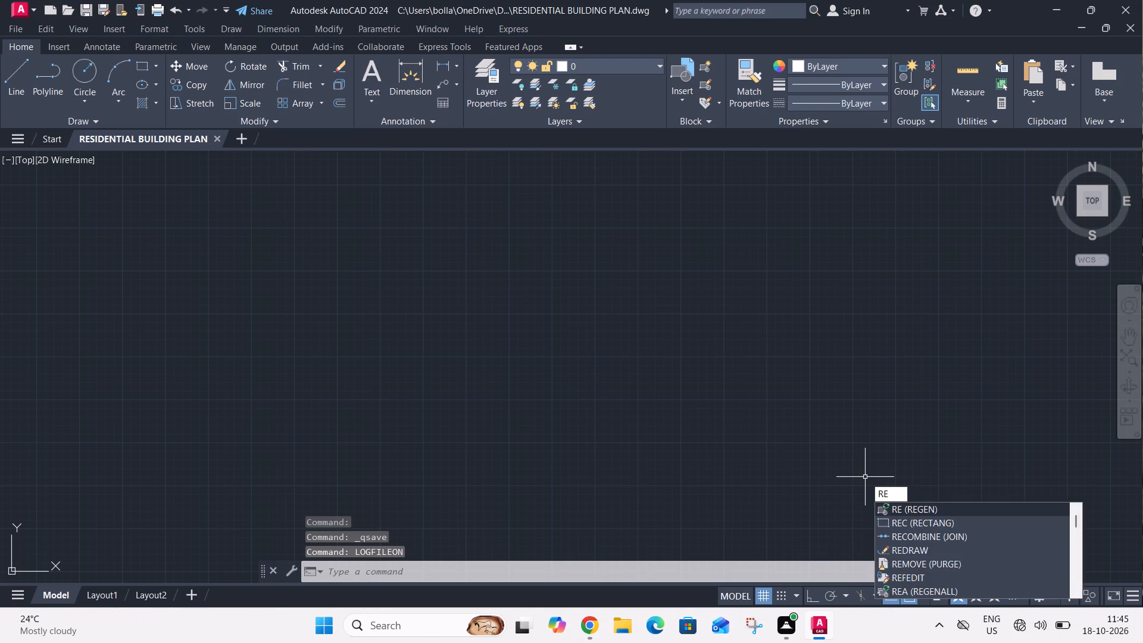
# Set the drawing units to Engineering length type with Inches as the insertion scale.
pyautogui.press('space')
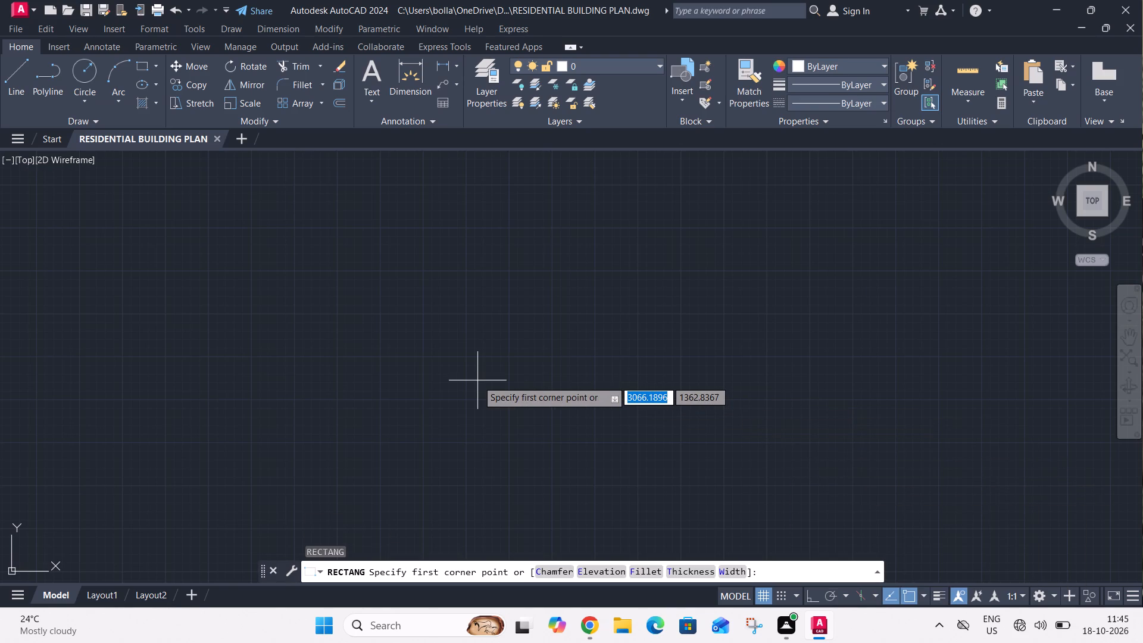
pyautogui.press('Escape')
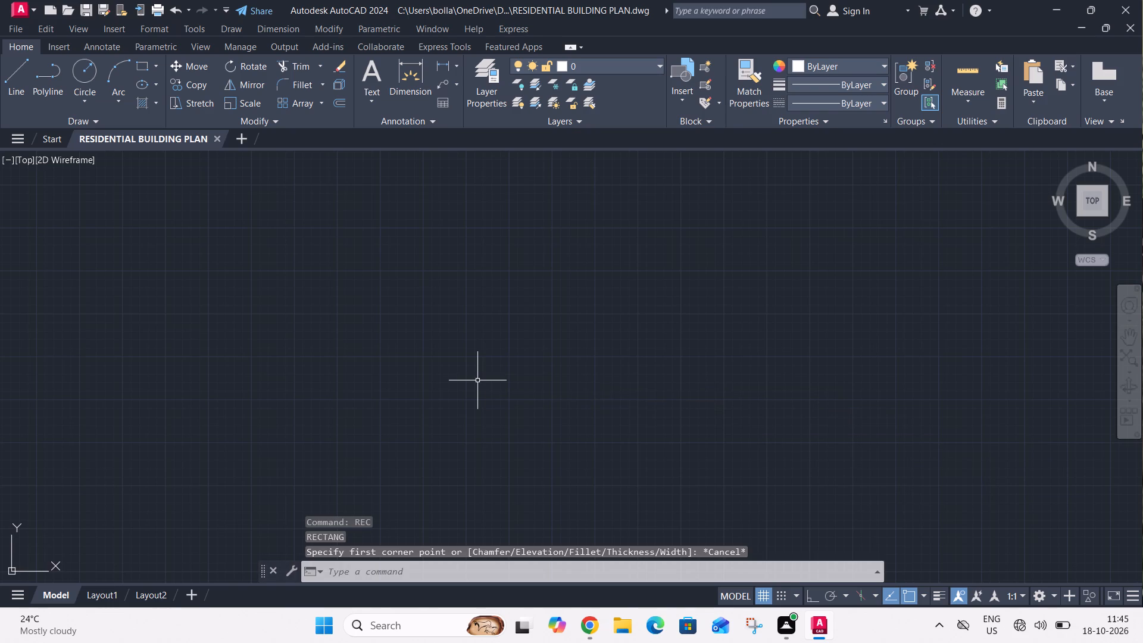
pyautogui.write('UN')
pyautogui.press('space')
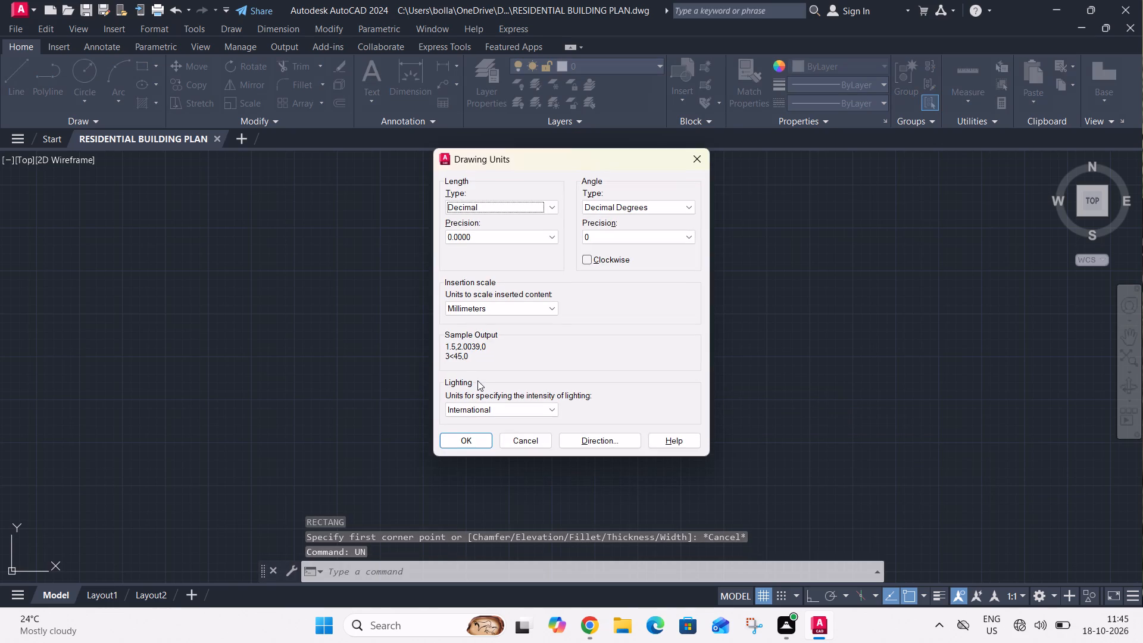
pyautogui.click(554, 206)
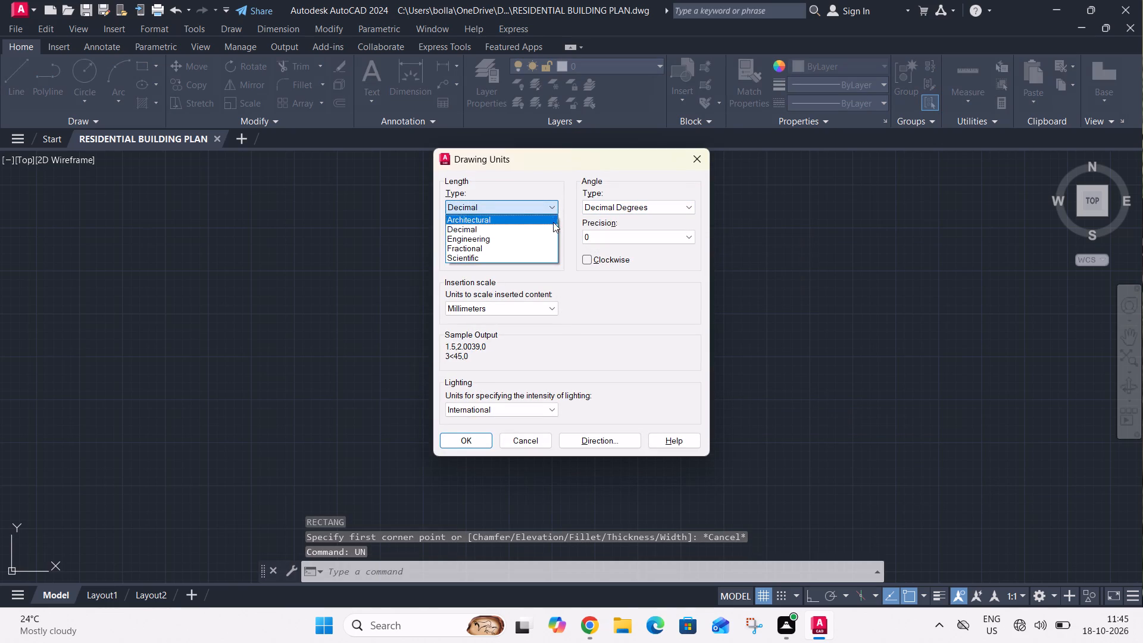
pyautogui.click(550, 239)
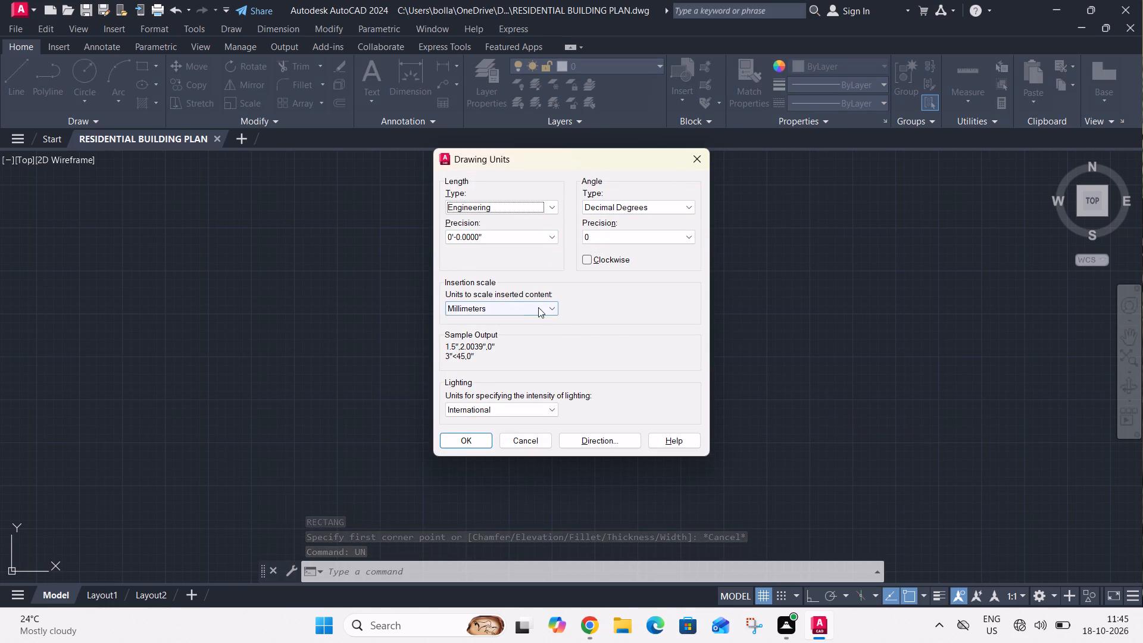
pyautogui.click(537, 305)
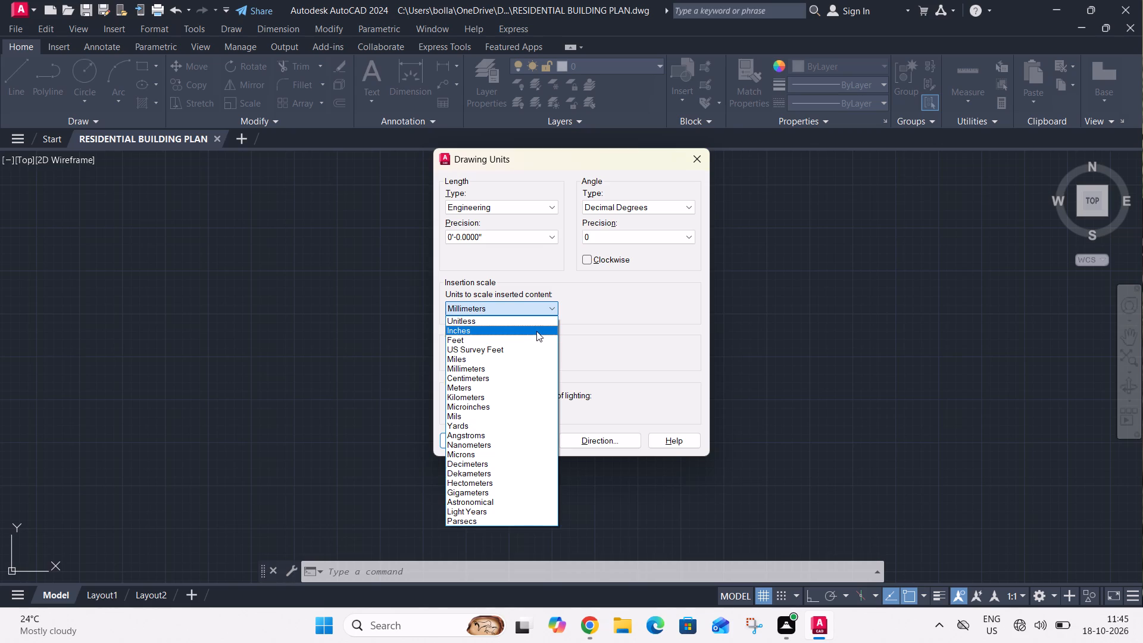
pyautogui.click(536, 331)
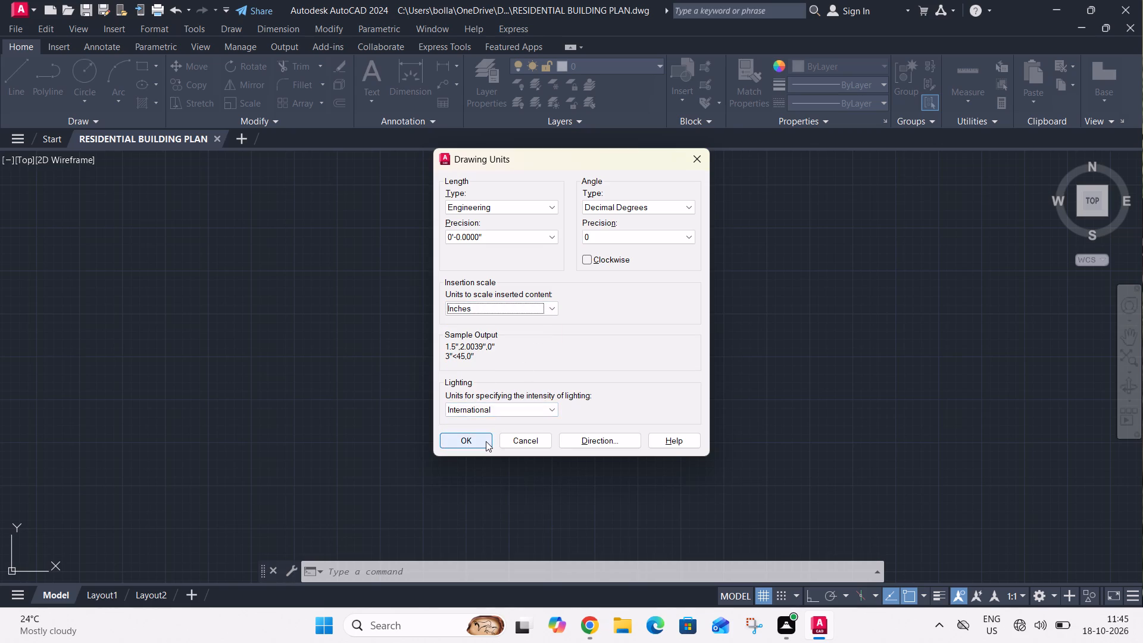
pyautogui.click(486, 441)
# Open the text style settings from the ISO-25 dimension style's text properties for modification.
pyautogui.write('D')
pyautogui.press('space')
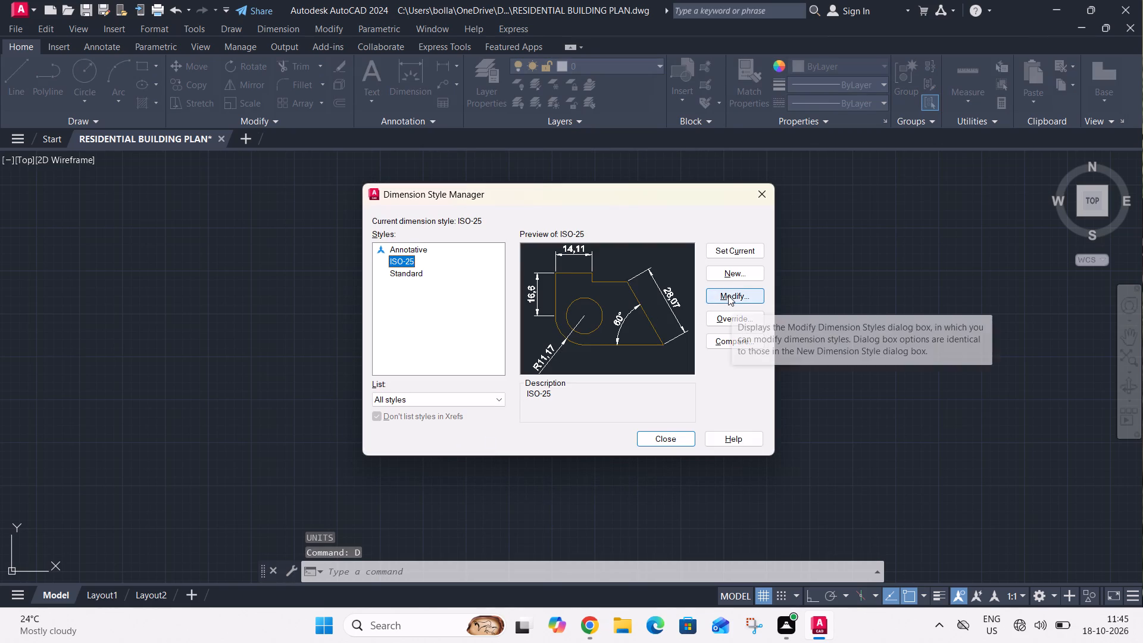
pyautogui.click(728, 295)
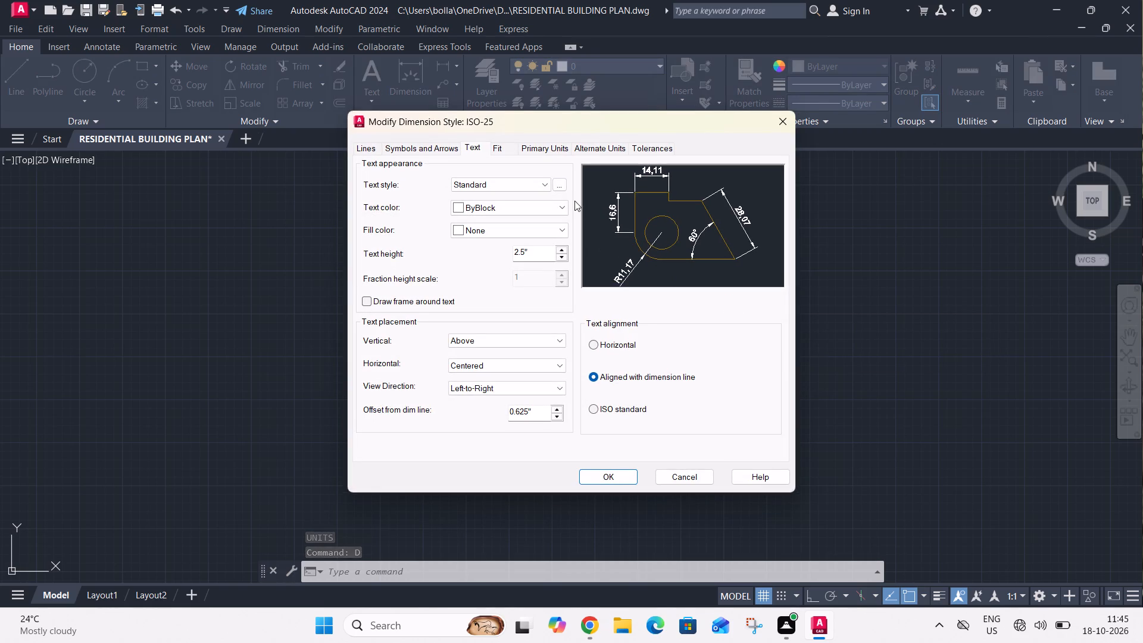
pyautogui.click(561, 189)
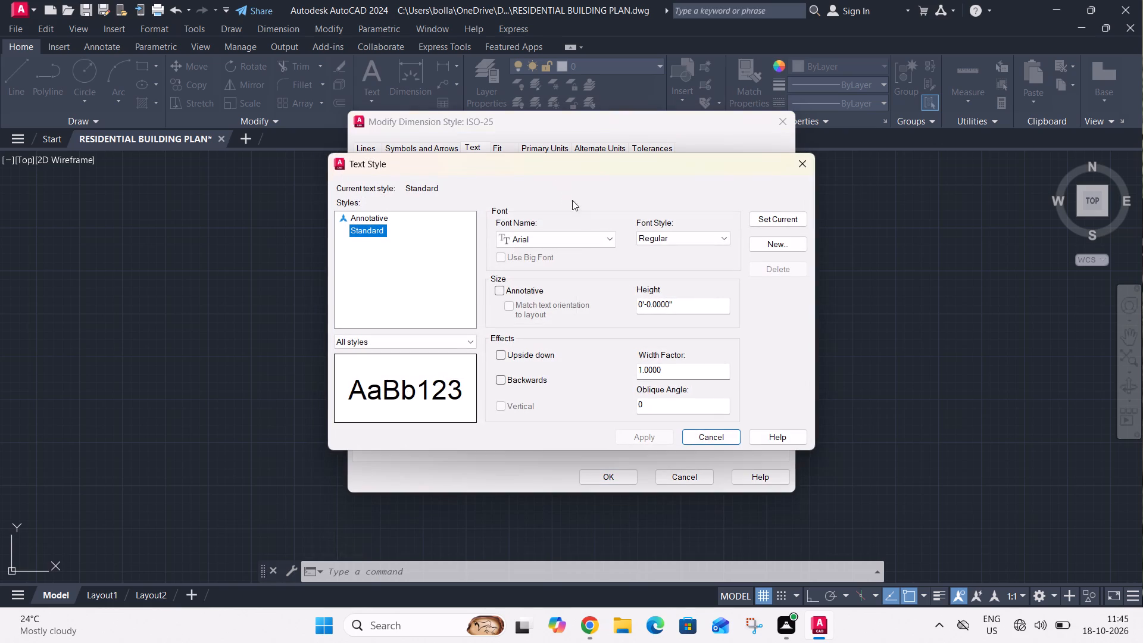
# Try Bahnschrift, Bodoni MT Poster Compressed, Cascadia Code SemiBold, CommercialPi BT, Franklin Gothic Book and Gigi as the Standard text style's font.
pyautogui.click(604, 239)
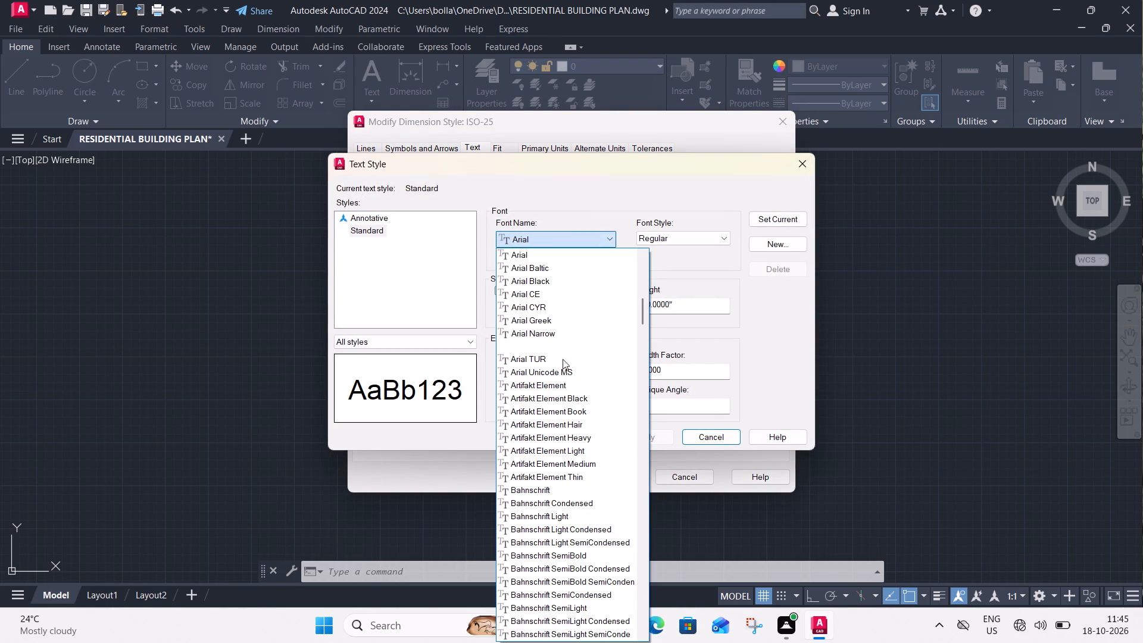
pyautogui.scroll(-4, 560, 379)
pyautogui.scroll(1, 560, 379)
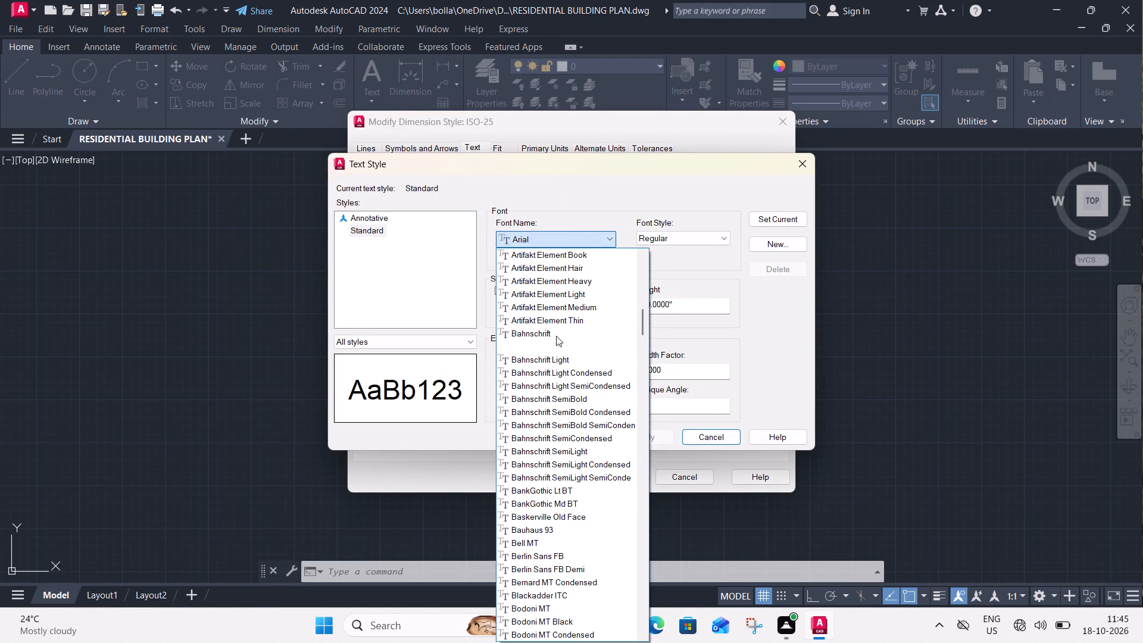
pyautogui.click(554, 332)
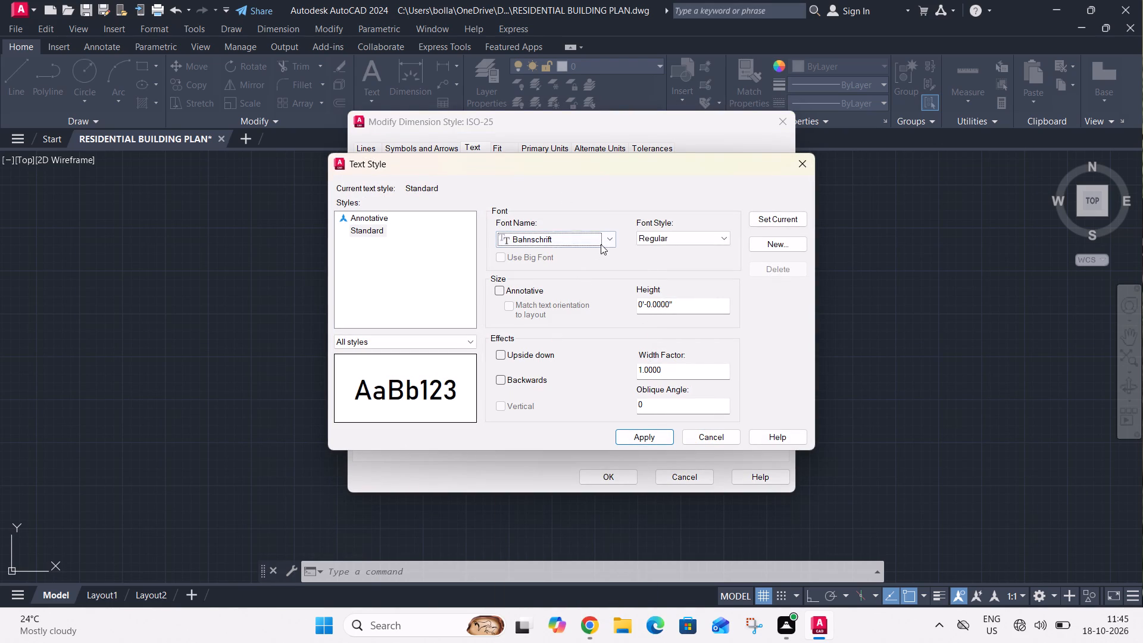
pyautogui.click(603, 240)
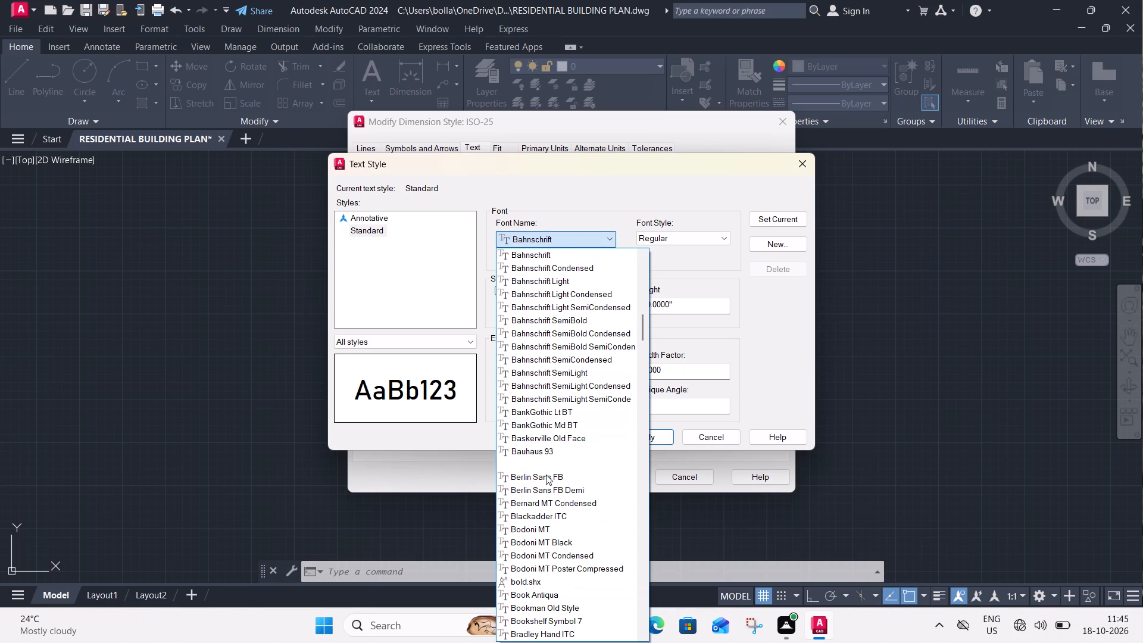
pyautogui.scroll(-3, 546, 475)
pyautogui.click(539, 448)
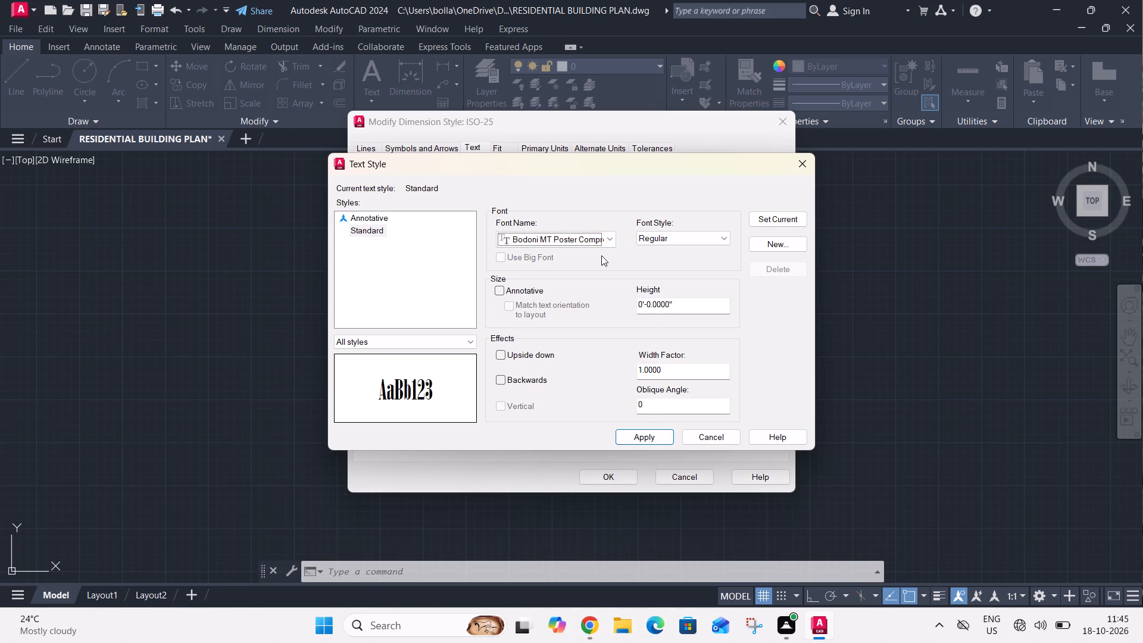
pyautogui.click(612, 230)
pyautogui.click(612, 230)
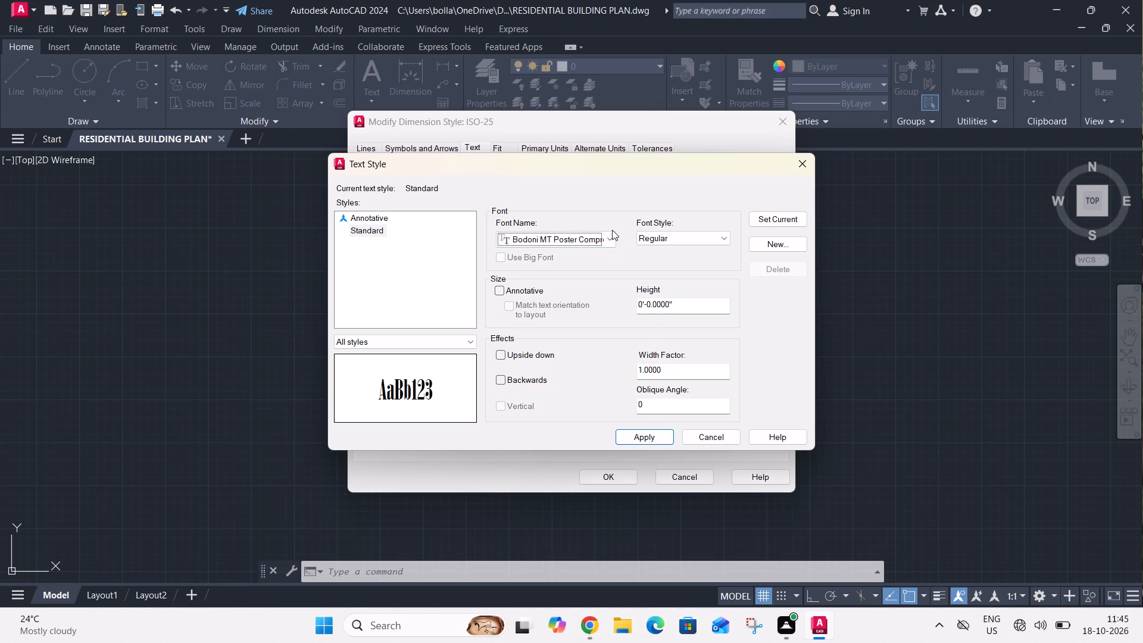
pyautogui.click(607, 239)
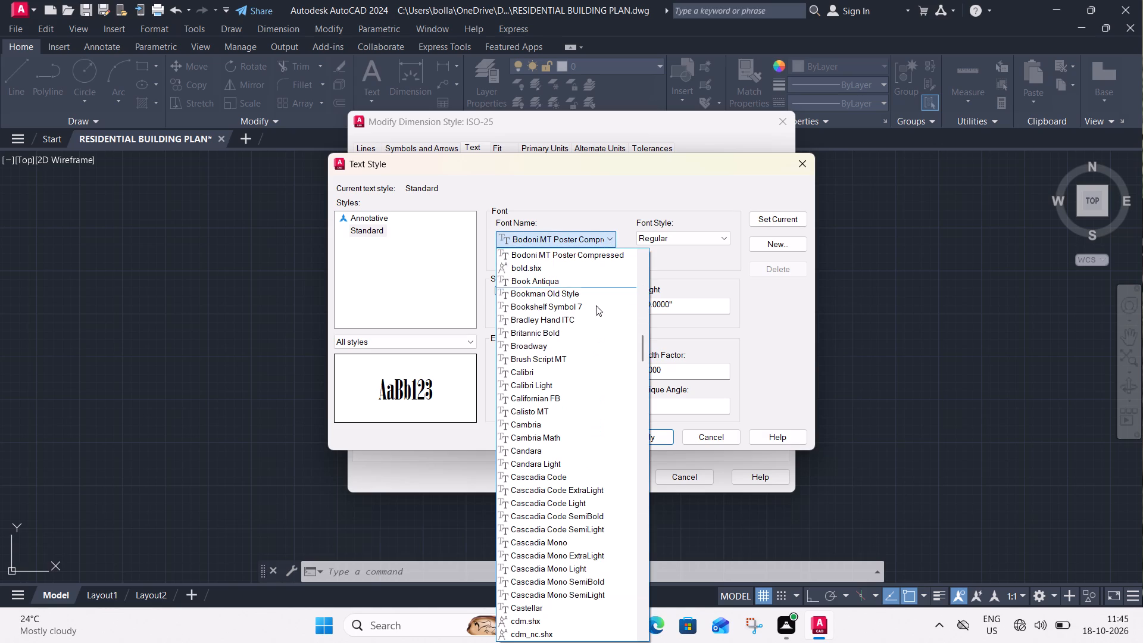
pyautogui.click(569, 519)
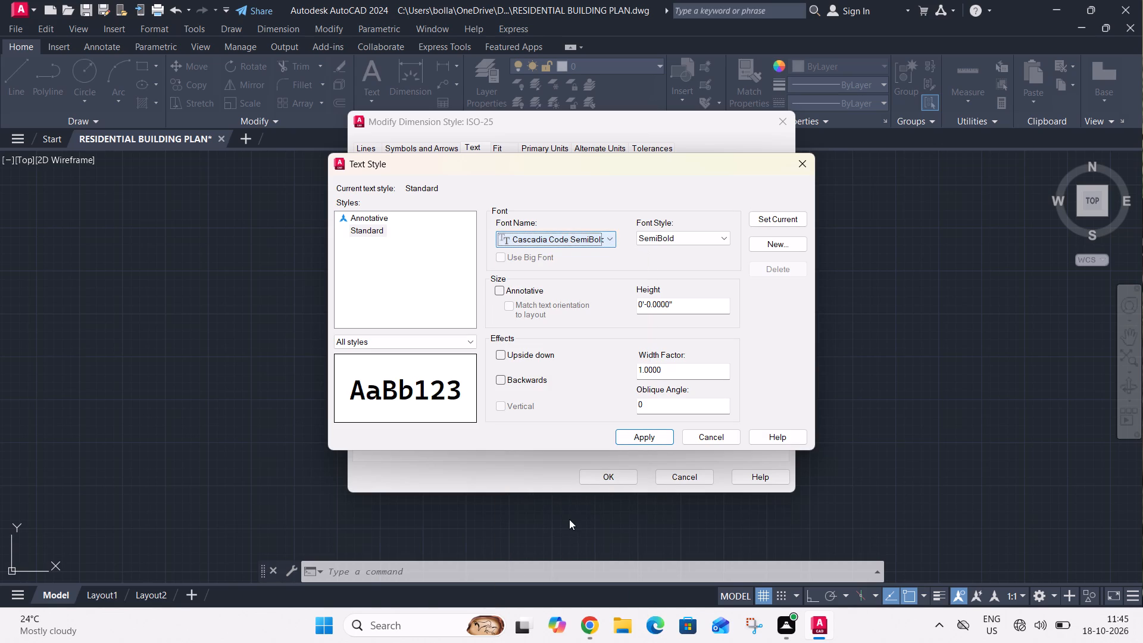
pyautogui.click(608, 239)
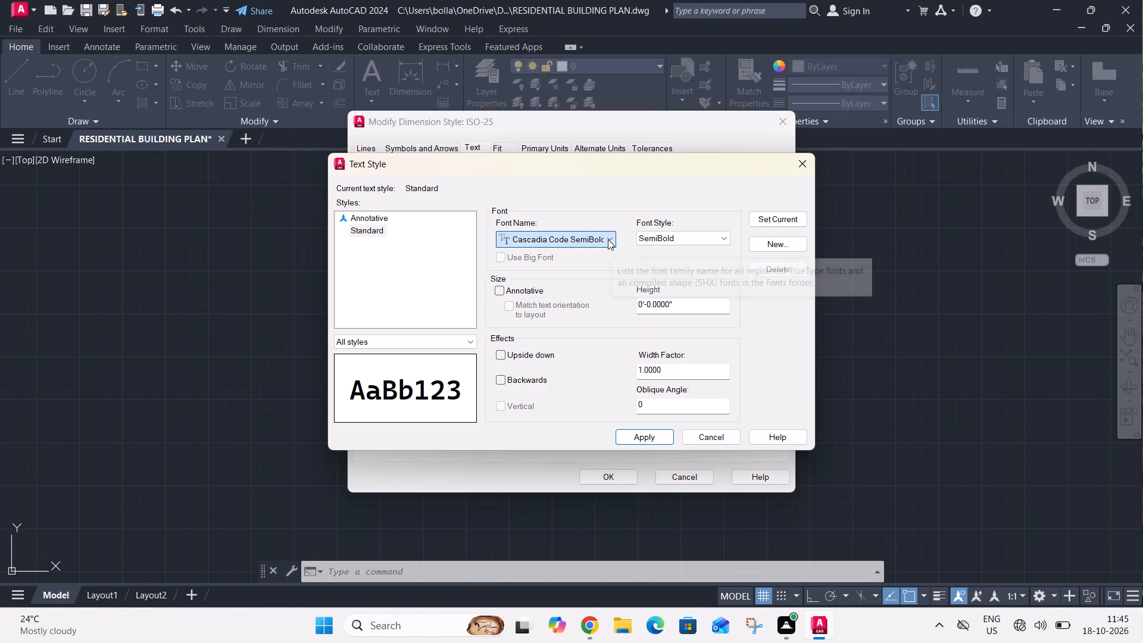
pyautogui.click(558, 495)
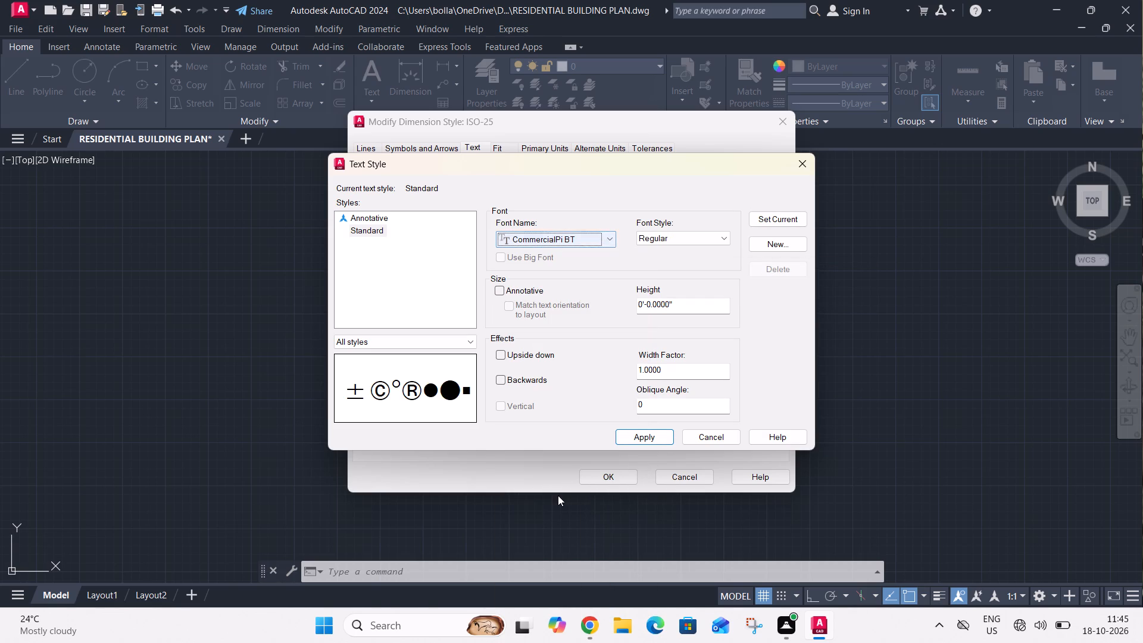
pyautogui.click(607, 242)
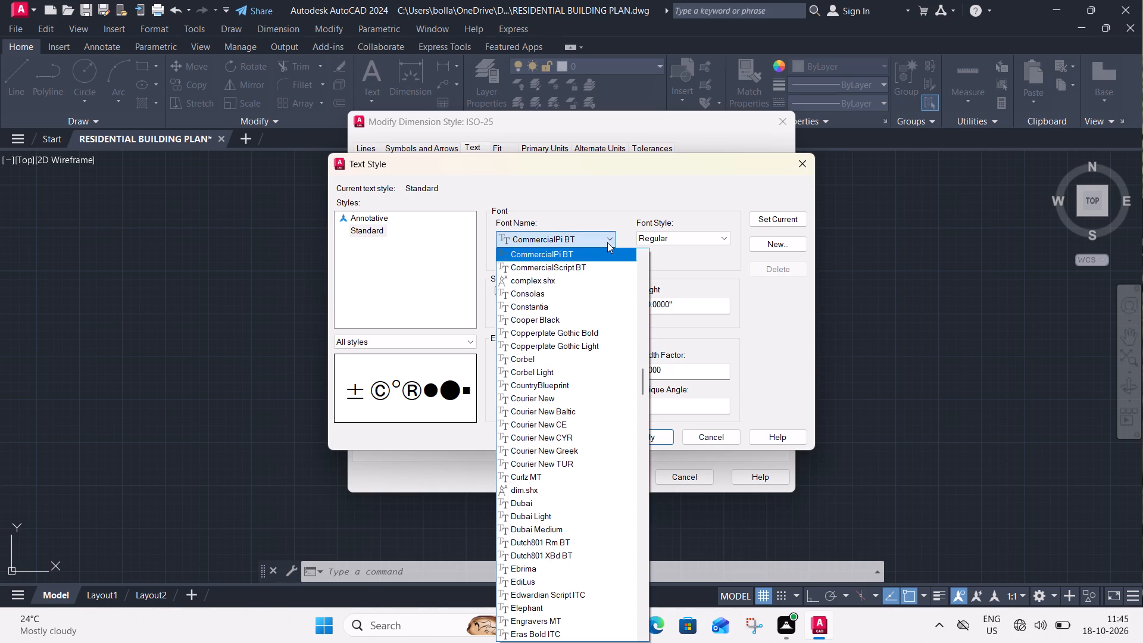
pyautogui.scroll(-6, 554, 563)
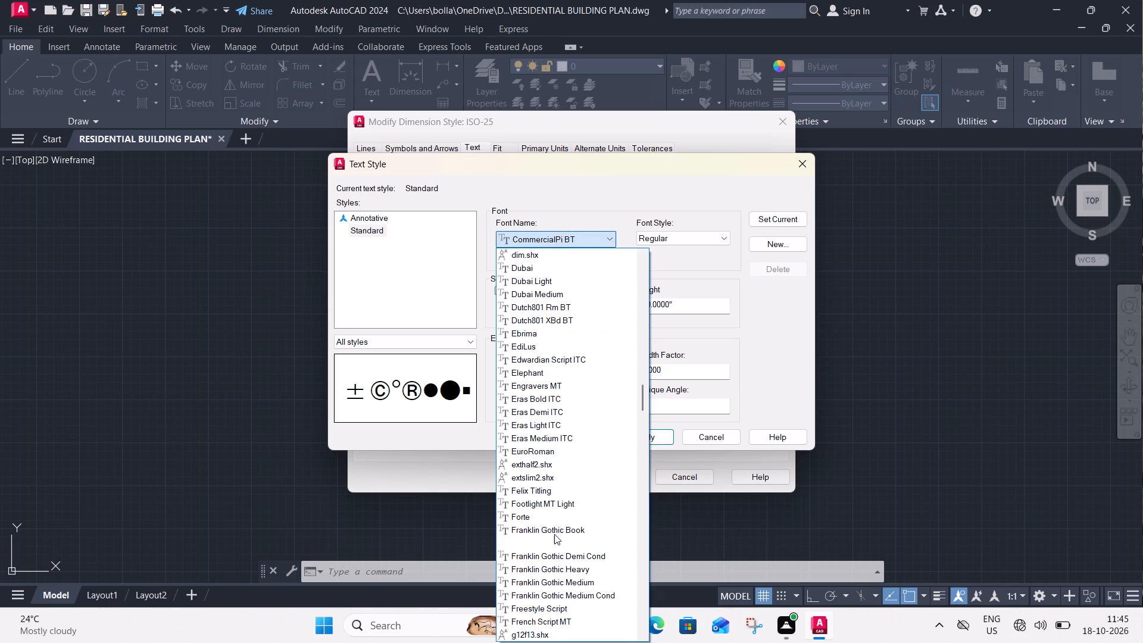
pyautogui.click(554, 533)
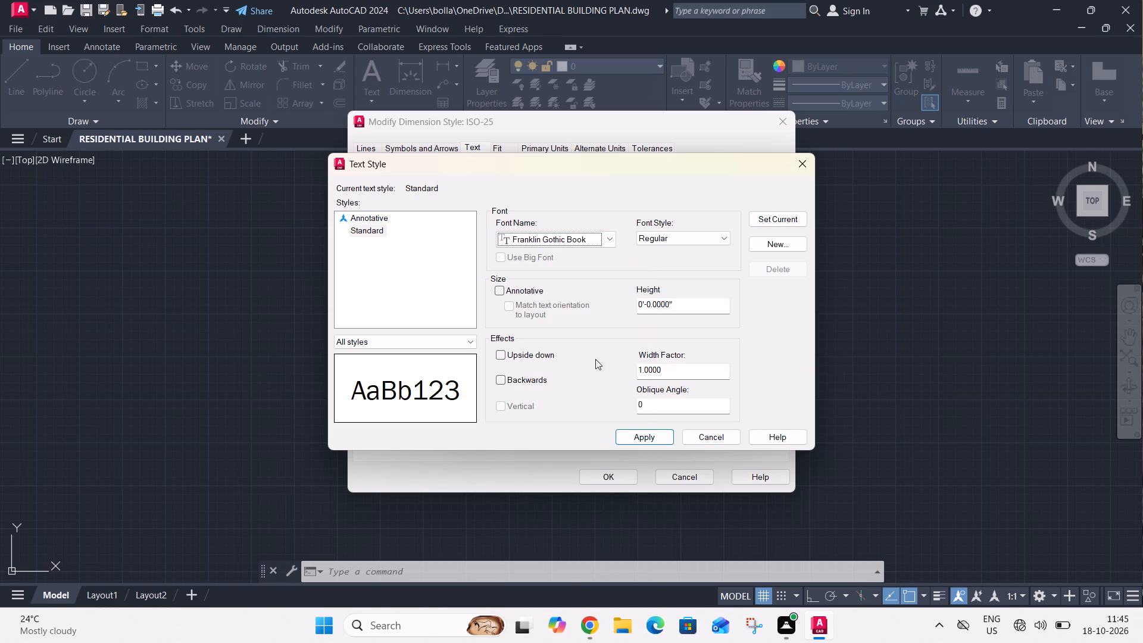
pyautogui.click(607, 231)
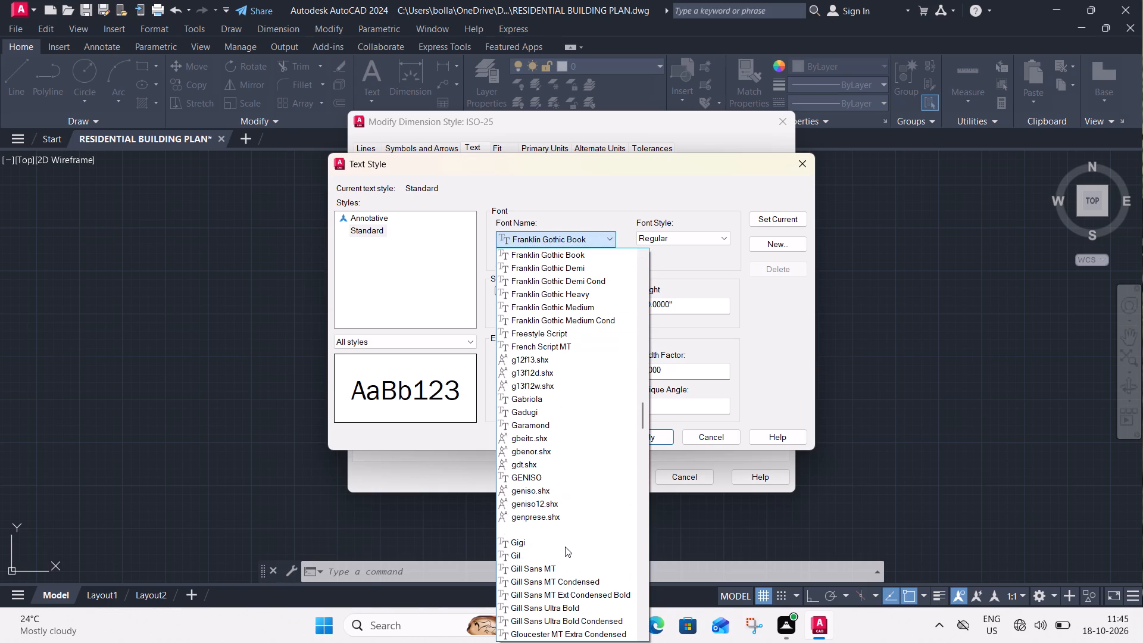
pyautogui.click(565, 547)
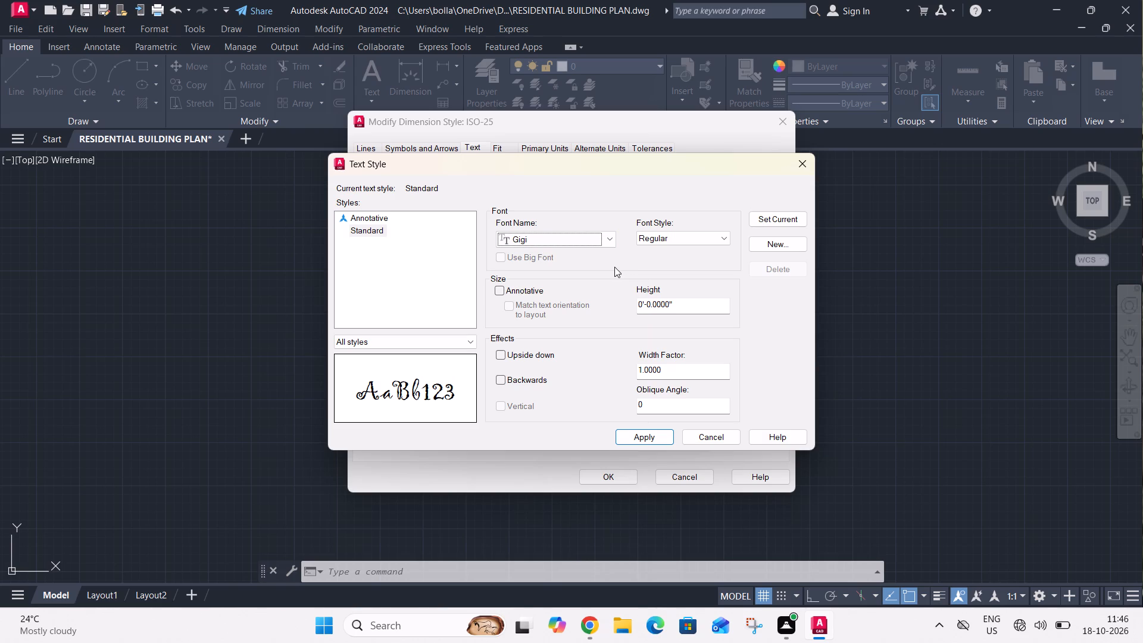
# Set the Standard text style to the High Tower Text font with a 5" height and save it as the current style.
pyautogui.click(610, 241)
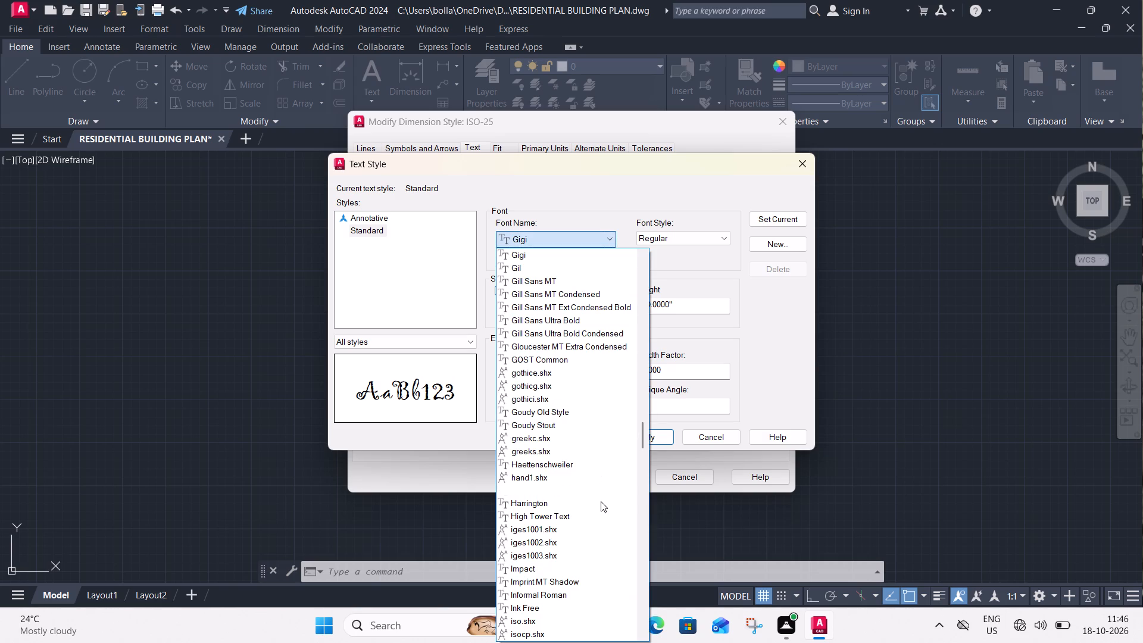
pyautogui.click(597, 514)
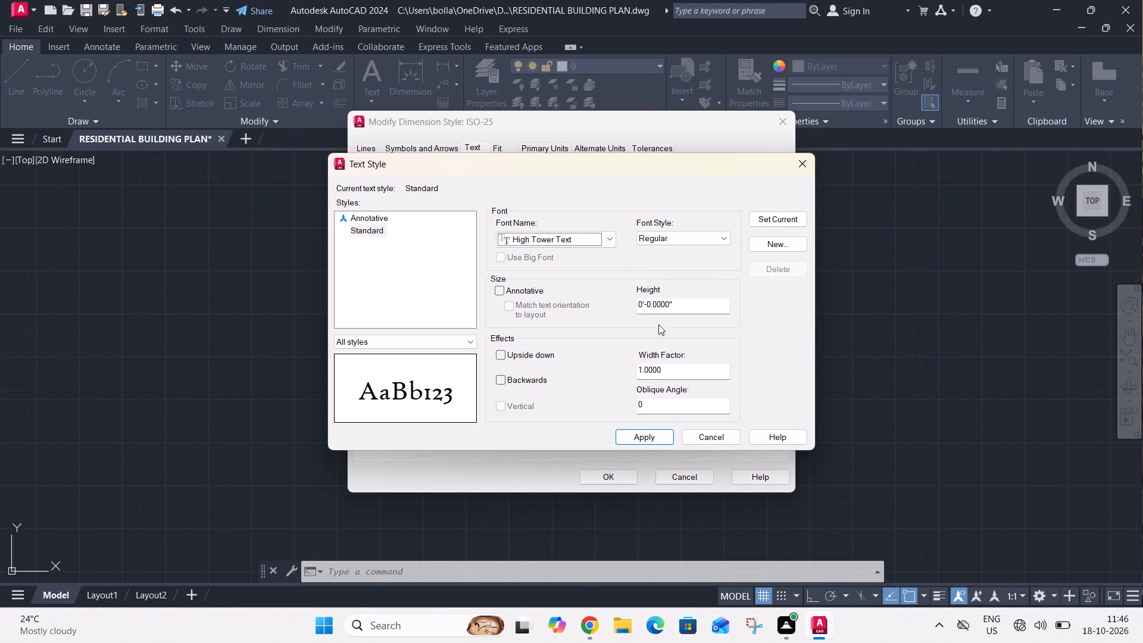
pyautogui.click(676, 309)
pyautogui.press('BackSpace')
pyautogui.press('BackSpace')
pyautogui.press('BackSpace')
pyautogui.press('BackSpace')
pyautogui.press('BackSpace')
pyautogui.press('BackSpace')
pyautogui.press('BackSpace')
pyautogui.press('BackSpace')
pyautogui.press('BackSpace')
pyautogui.press('BackSpace')
pyautogui.press('BackSpace')
pyautogui.press('BackSpace')
pyautogui.press('BackSpace')
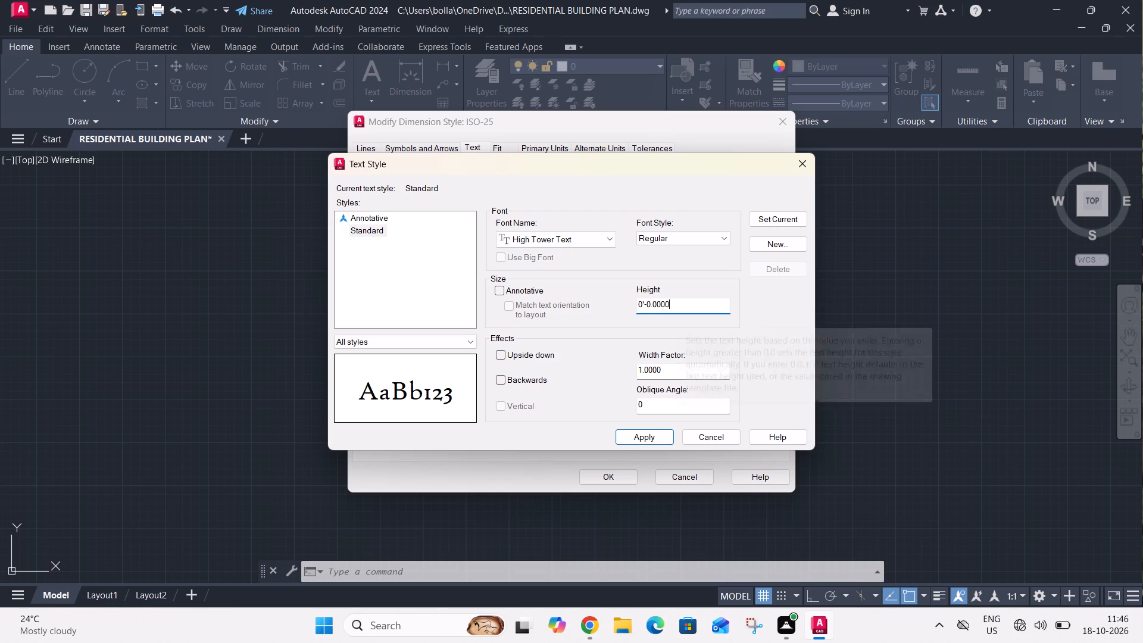
pyautogui.write('5"')
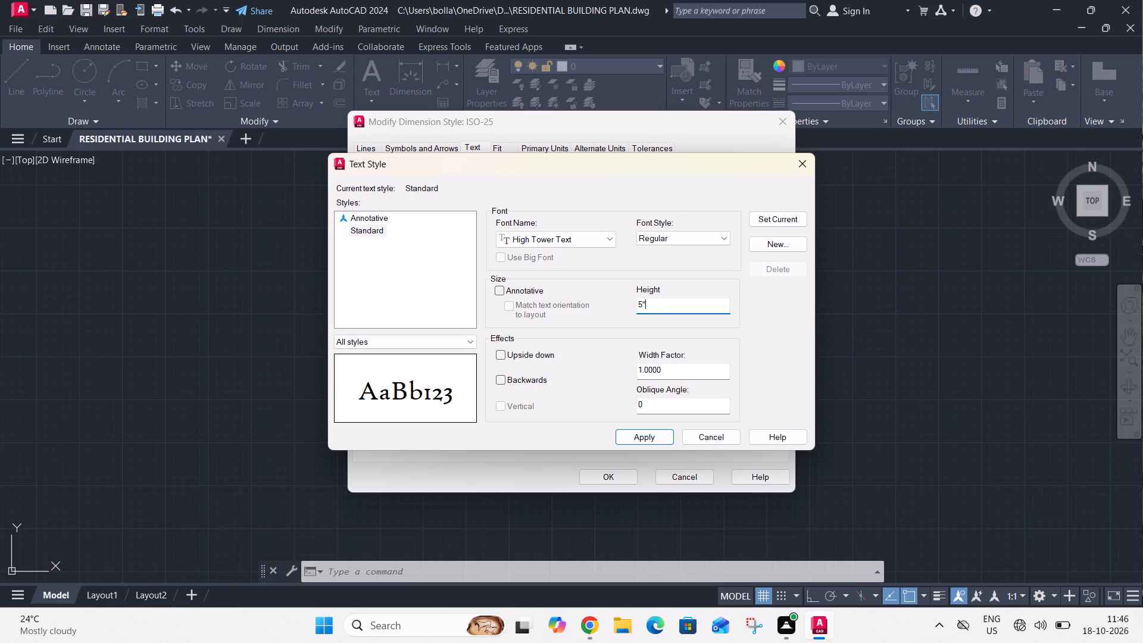
pyautogui.click(783, 207)
pyautogui.click(777, 220)
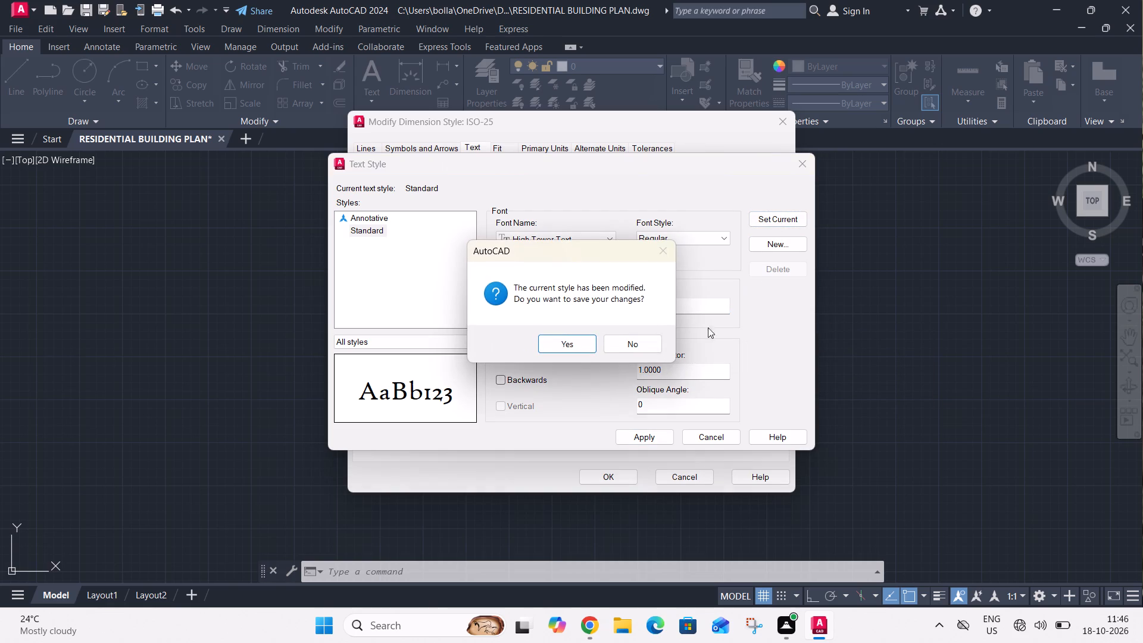
pyautogui.click(585, 342)
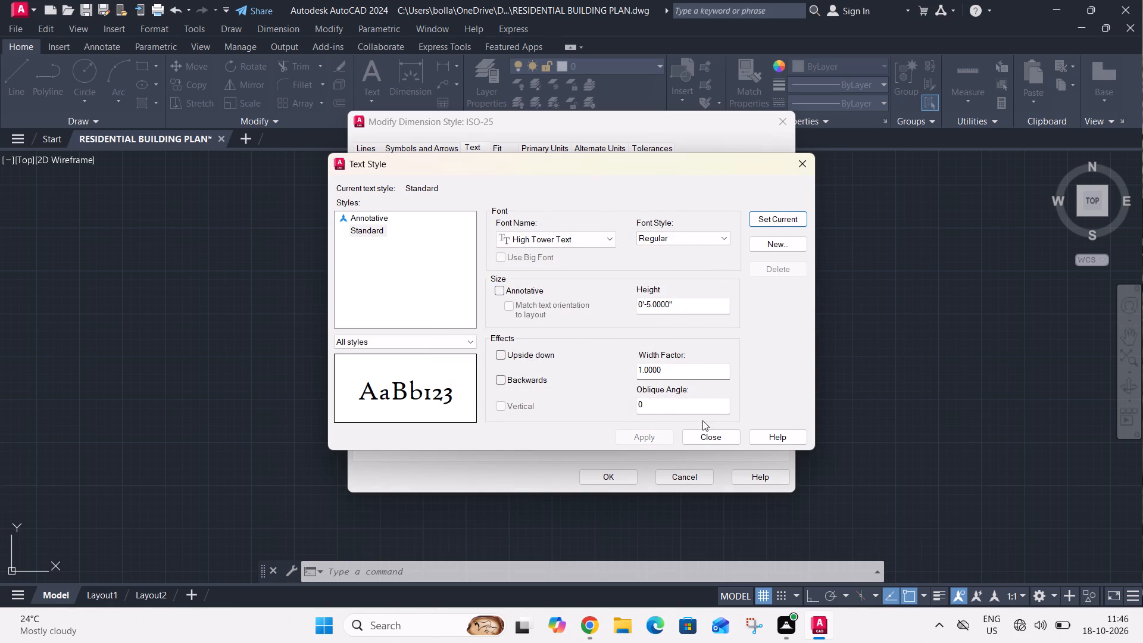
pyautogui.click(699, 433)
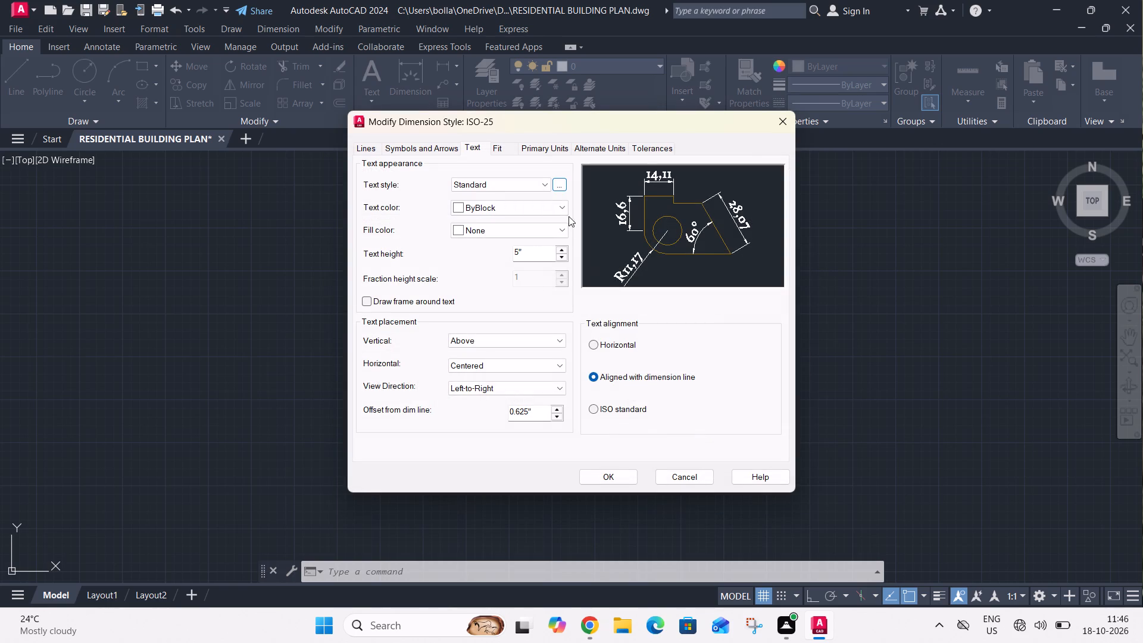
# Set the ISO-25 dimension style's primary linear unit format to Engineering and make the style current.
pyautogui.click(542, 149)
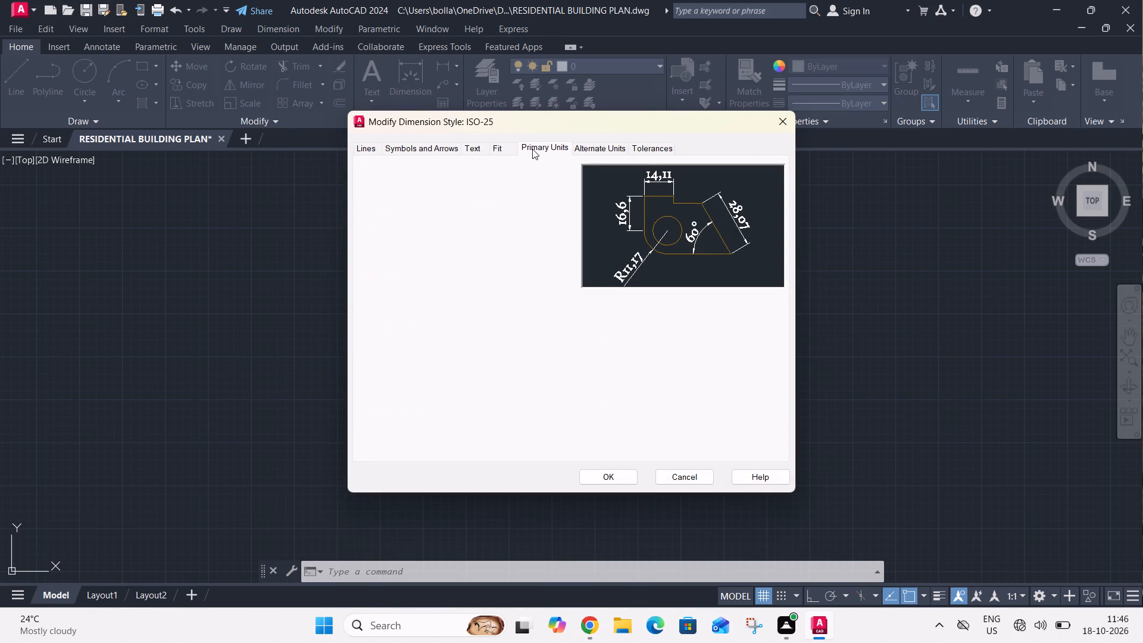
pyautogui.click(537, 179)
pyautogui.click(538, 211)
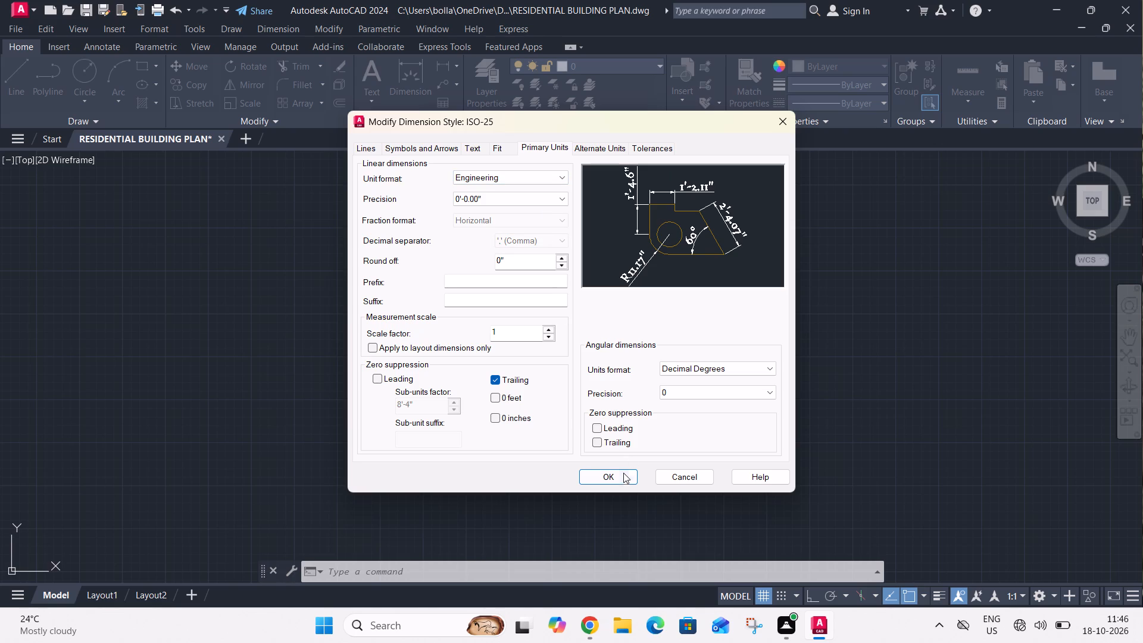
pyautogui.click(719, 372)
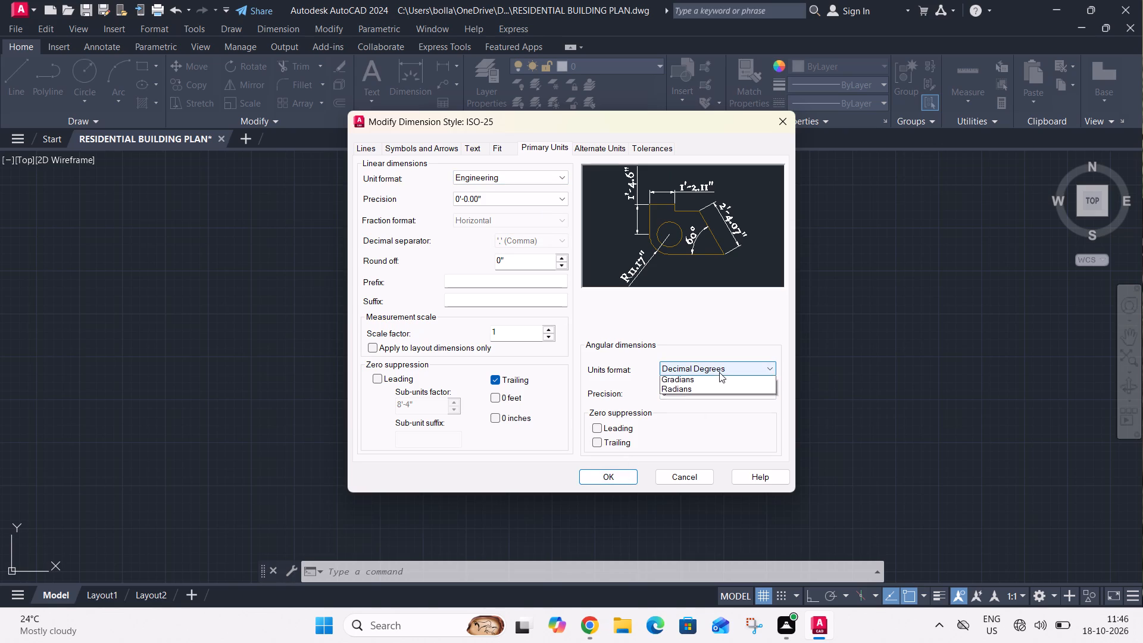
pyautogui.click(719, 372)
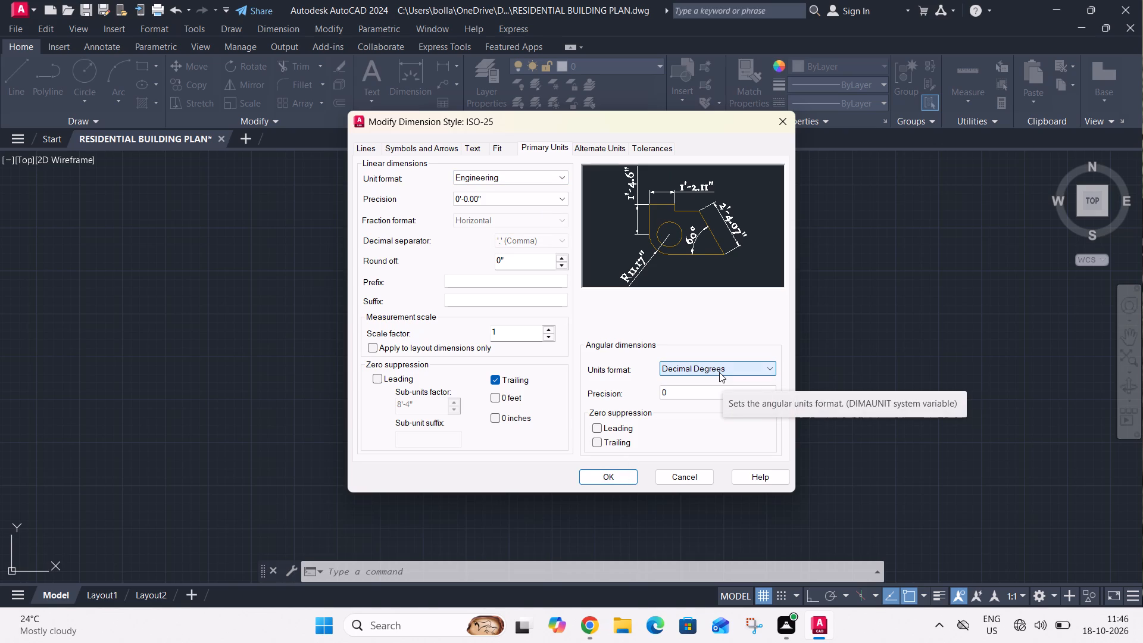
pyautogui.click(608, 472)
pyautogui.click(729, 245)
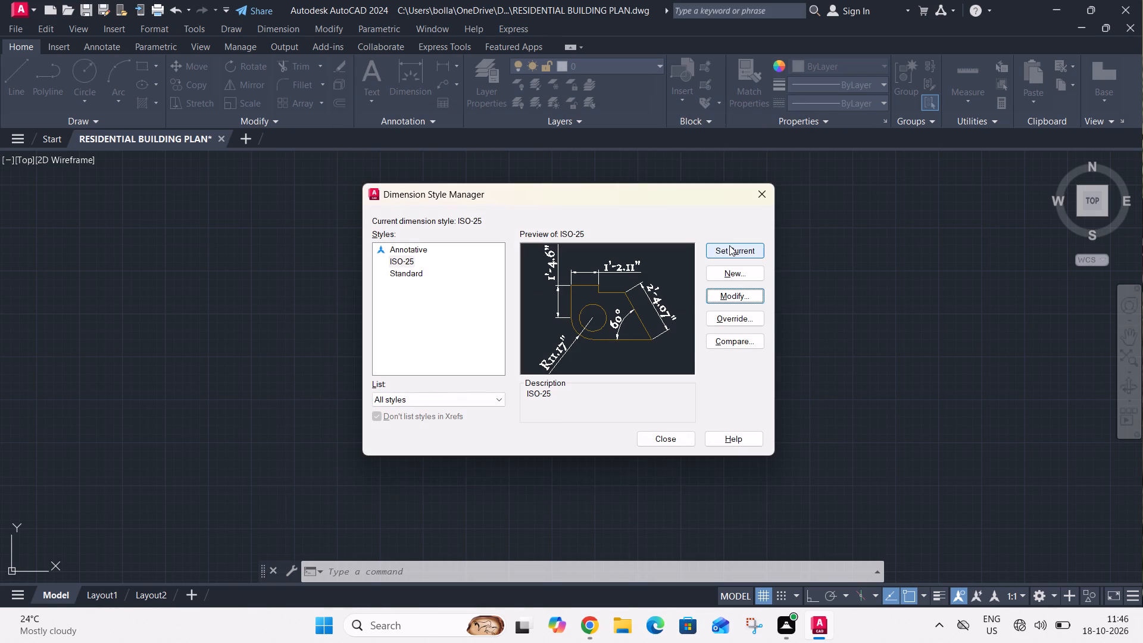
pyautogui.click(660, 433)
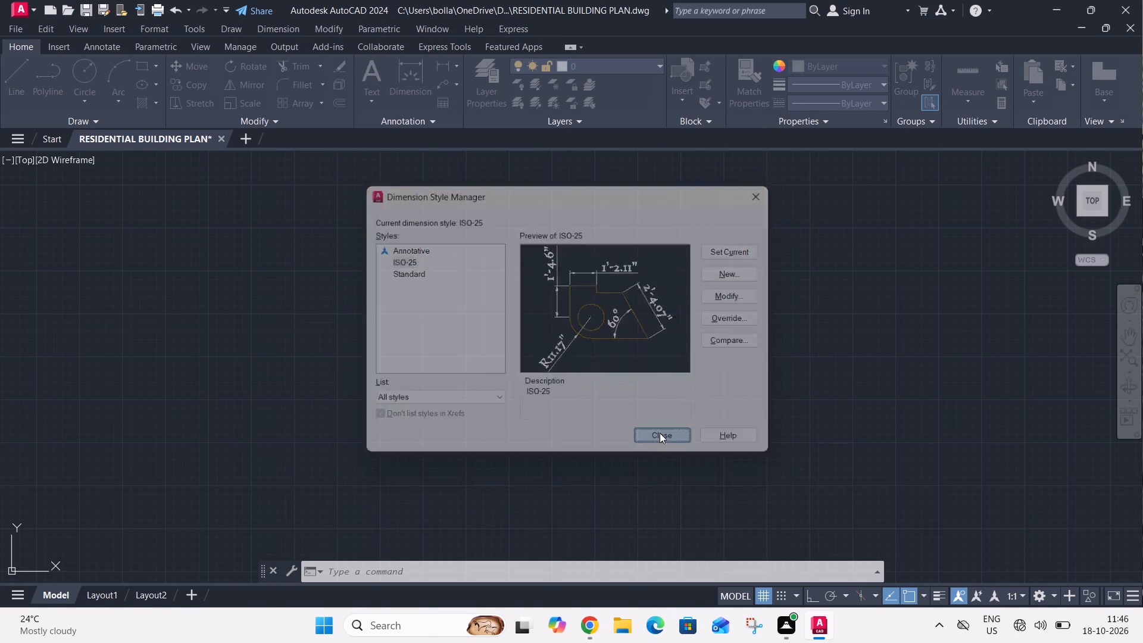
# Draw a 37' by 34'6" rectangle in the empty drawing area as the building's outer outline.
pyautogui.write('REC')
pyautogui.press('space')
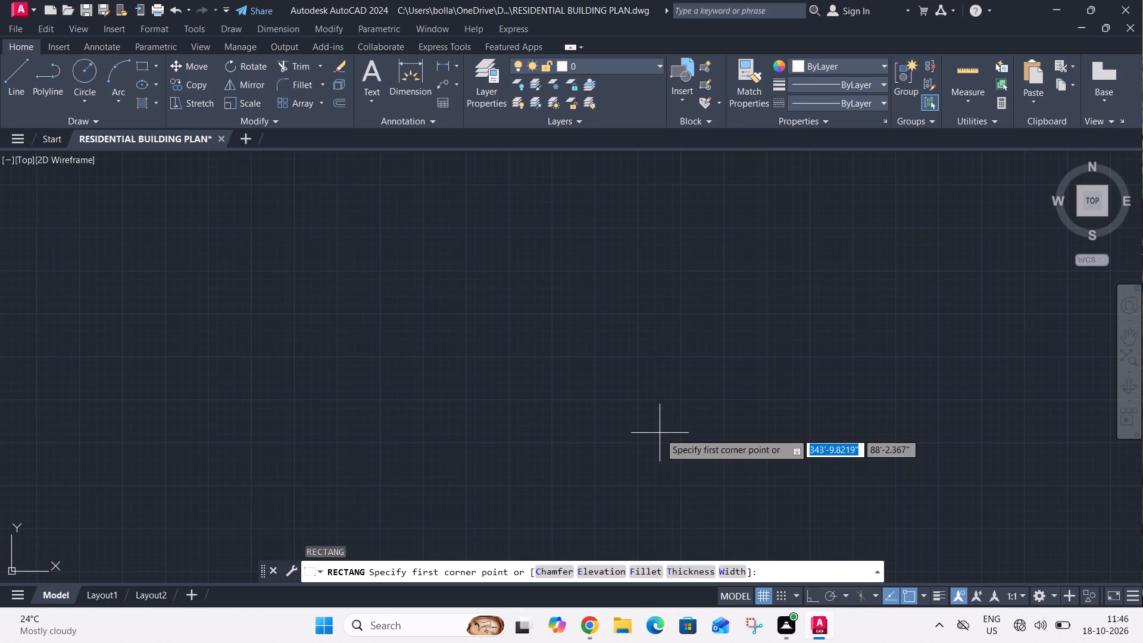
pyautogui.moveTo(439, 176); pyautogui.dragTo(653, 331)
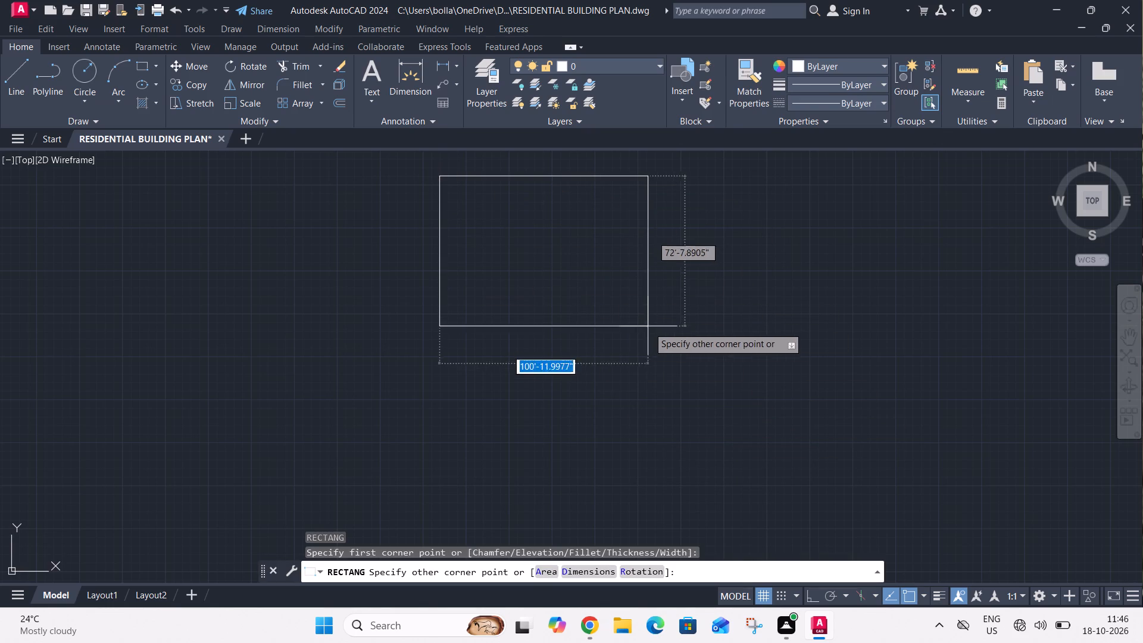
pyautogui.moveTo(653, 331); pyautogui.dragTo(658, 336)
pyautogui.scroll(3, 658, 336)
pyautogui.middleClick(658, 336)
pyautogui.scroll(-4, 658, 336)
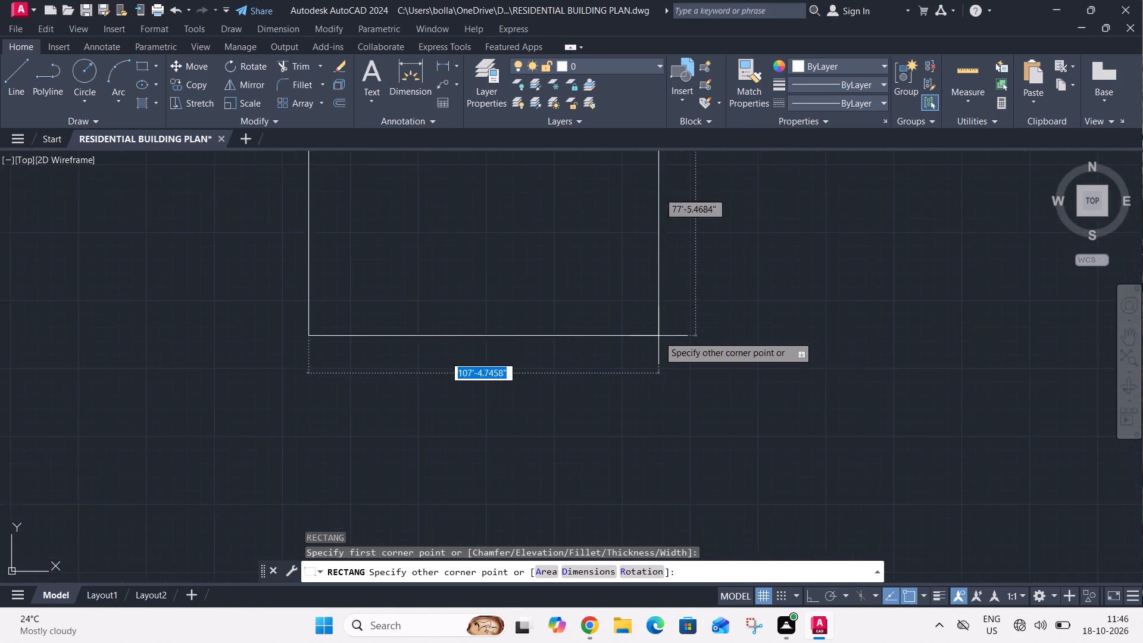
pyautogui.scroll(-2, 658, 336)
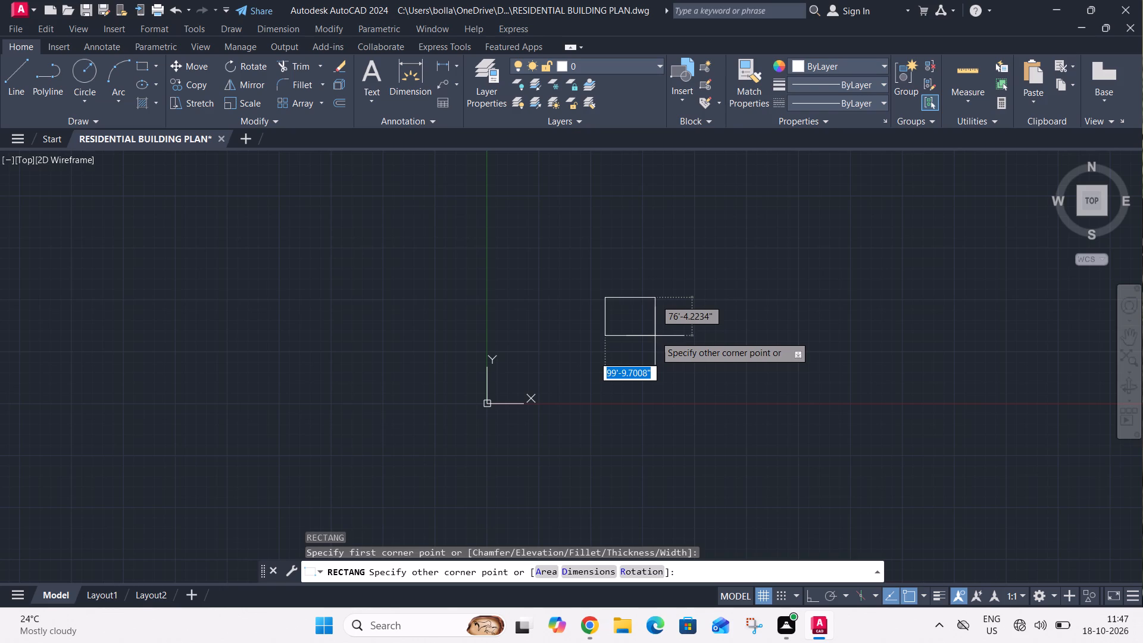
pyautogui.write("37'")
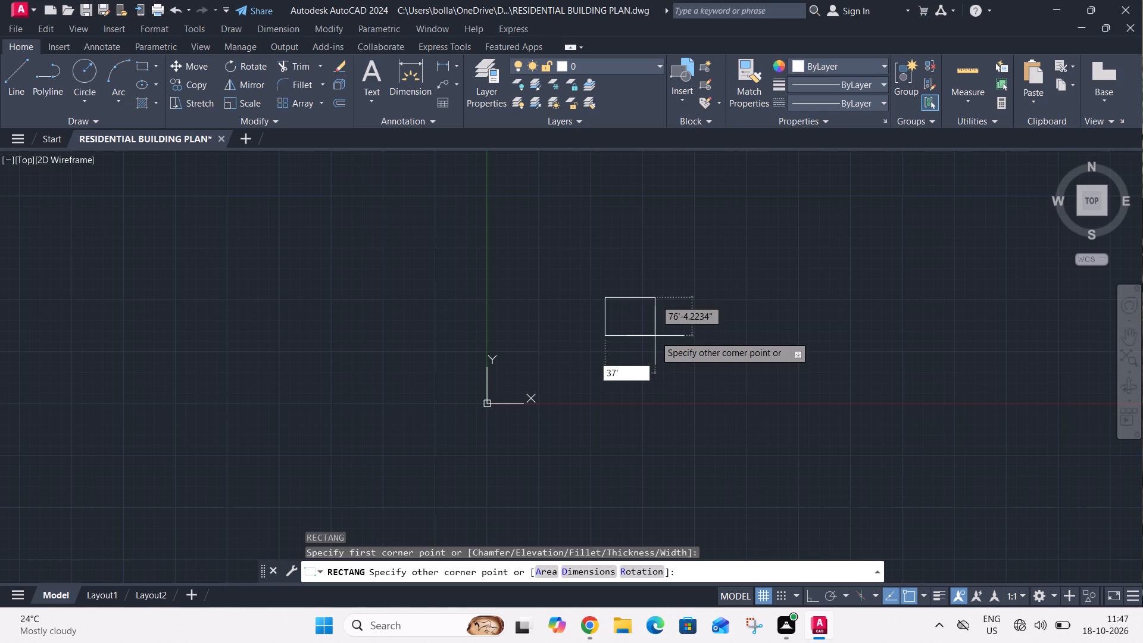
pyautogui.press('Tab')
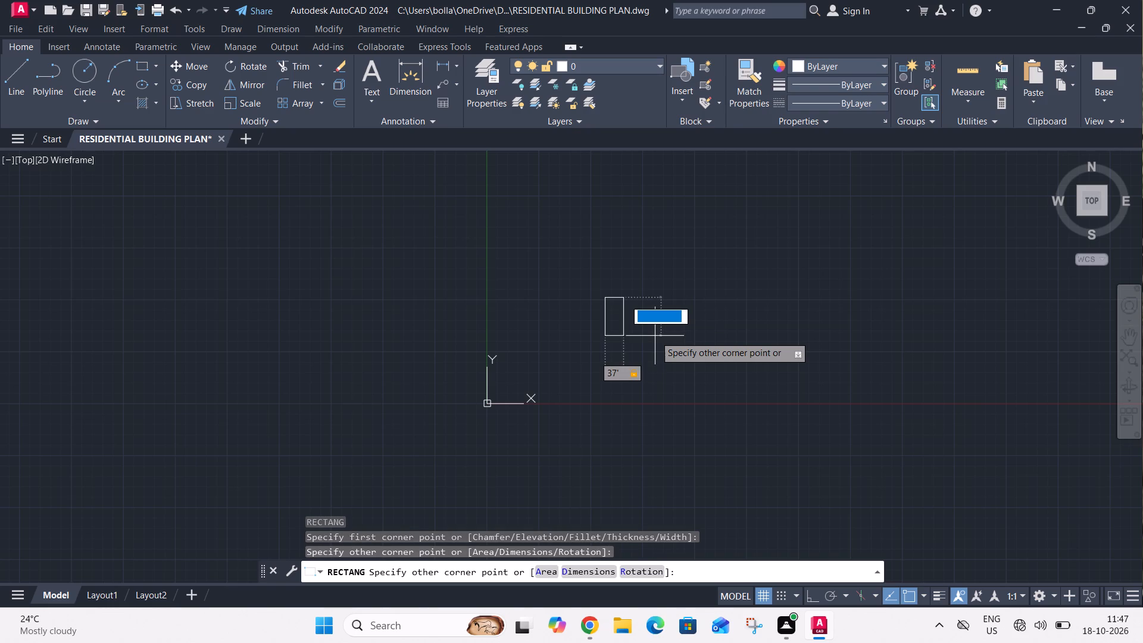
pyautogui.write('34')
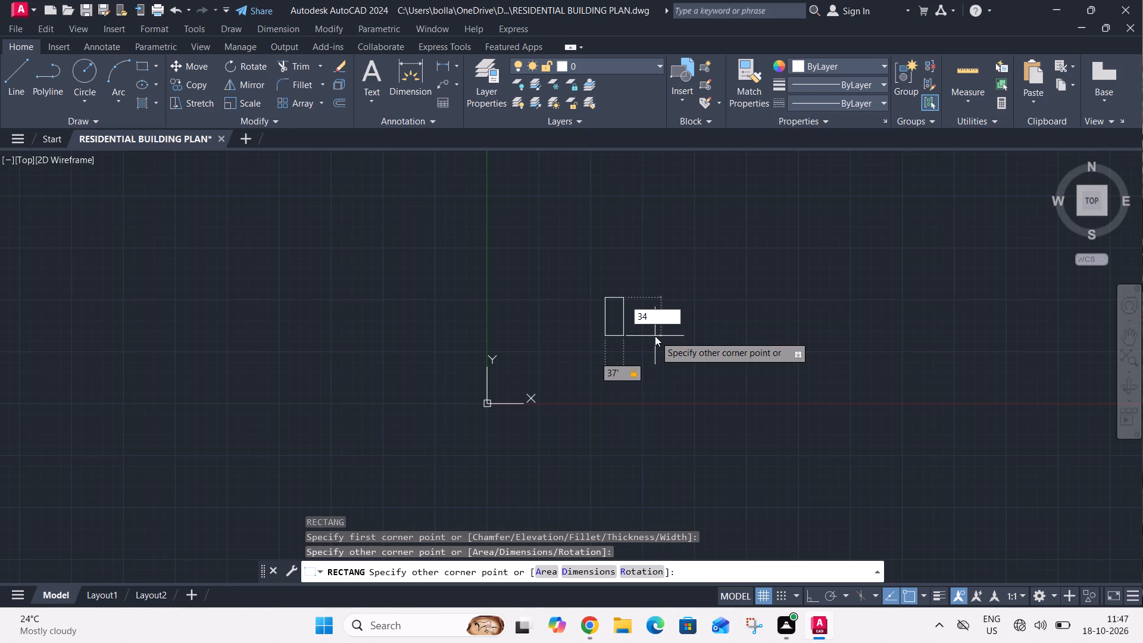
pyautogui.press("'")
pyautogui.write('6"')
pyautogui.press('Return')
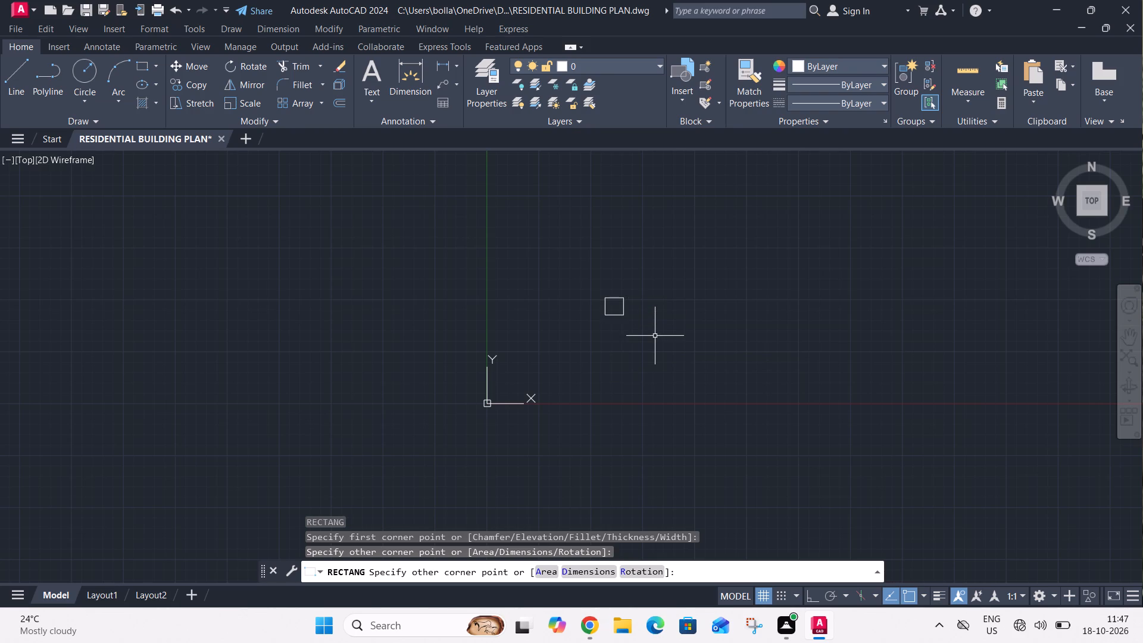
# Offset the building's outline rectangle 9" inward to form the outer wall thickness.
pyautogui.keyDown('ctrl'); pyautogui.scroll(2, 623, 273); pyautogui.keyUp('ctrl')
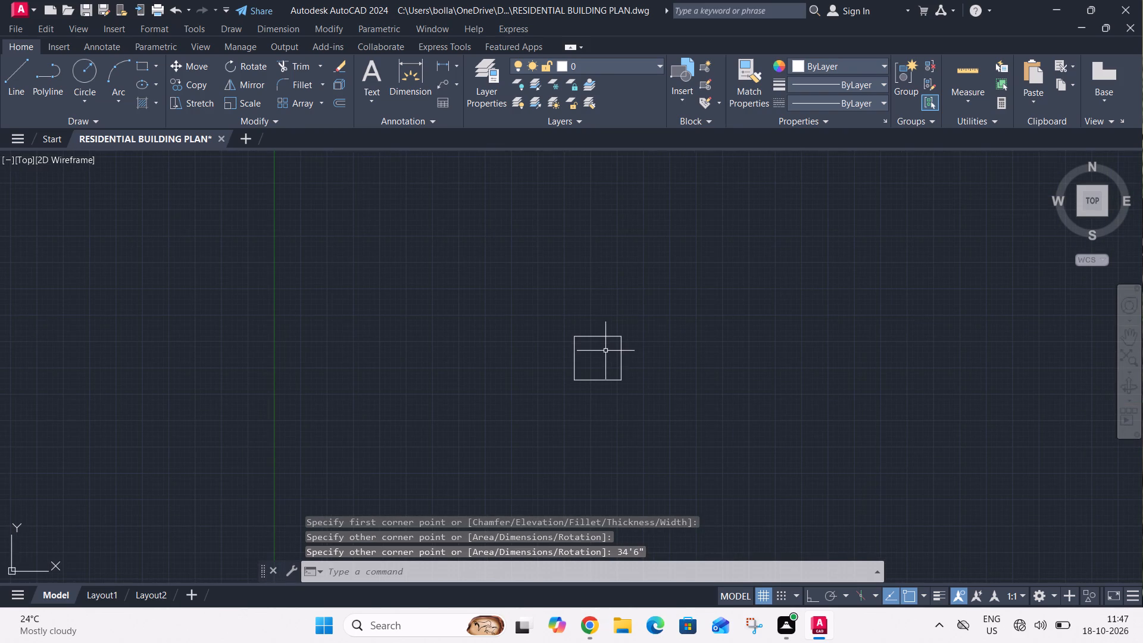
pyautogui.keyDown('ctrl'); pyautogui.scroll(2, 605, 351); pyautogui.keyUp('ctrl')
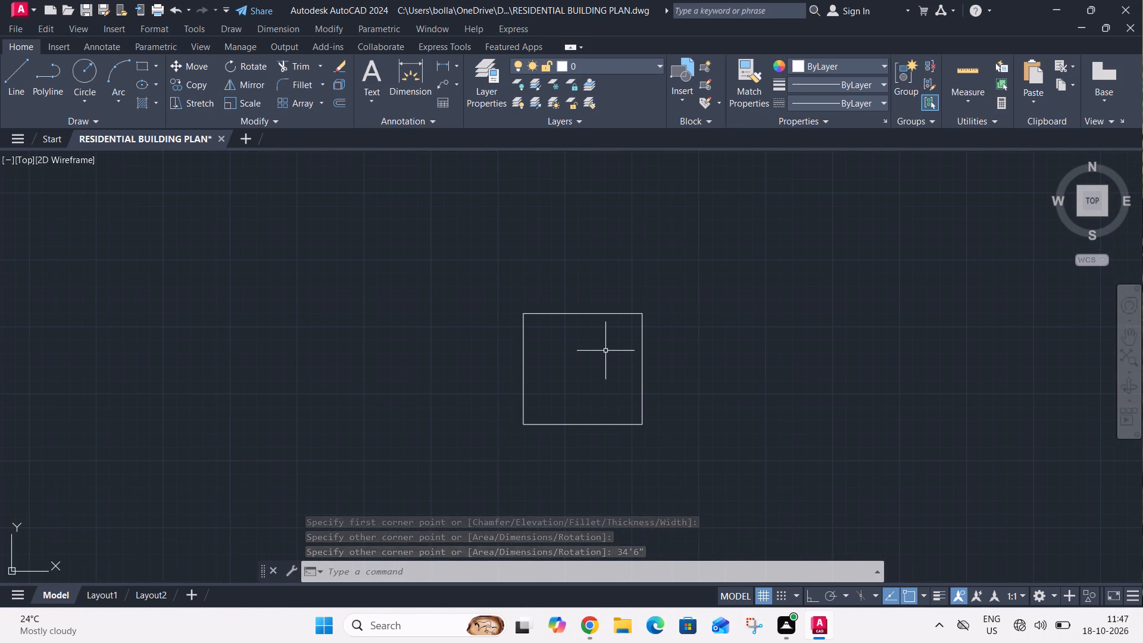
pyautogui.write('O 9"')
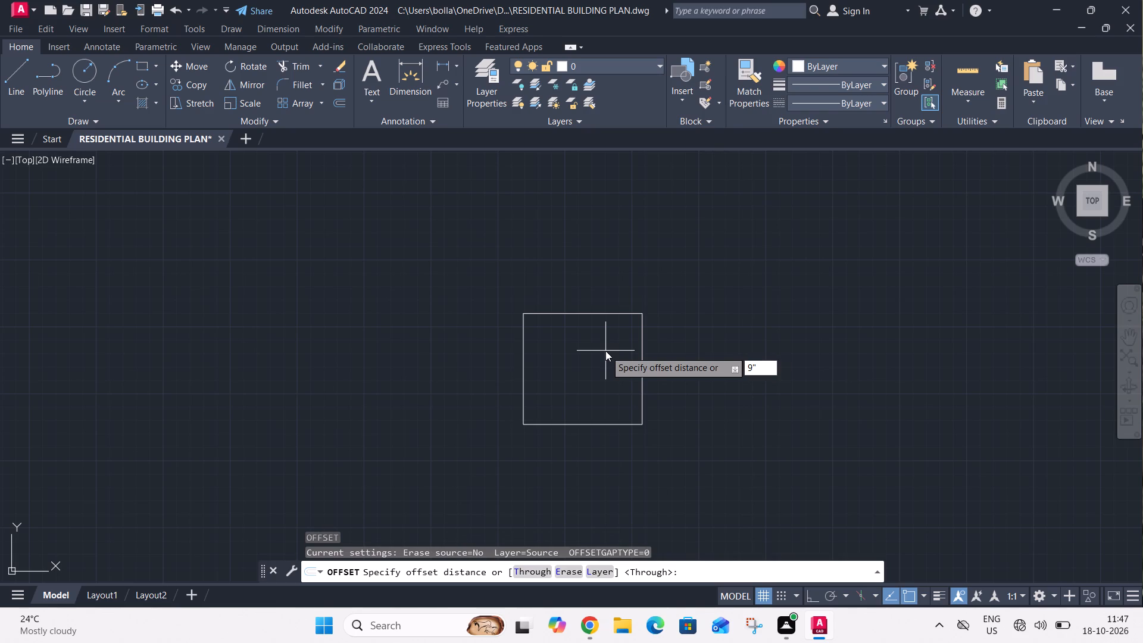
pyautogui.press('Return')
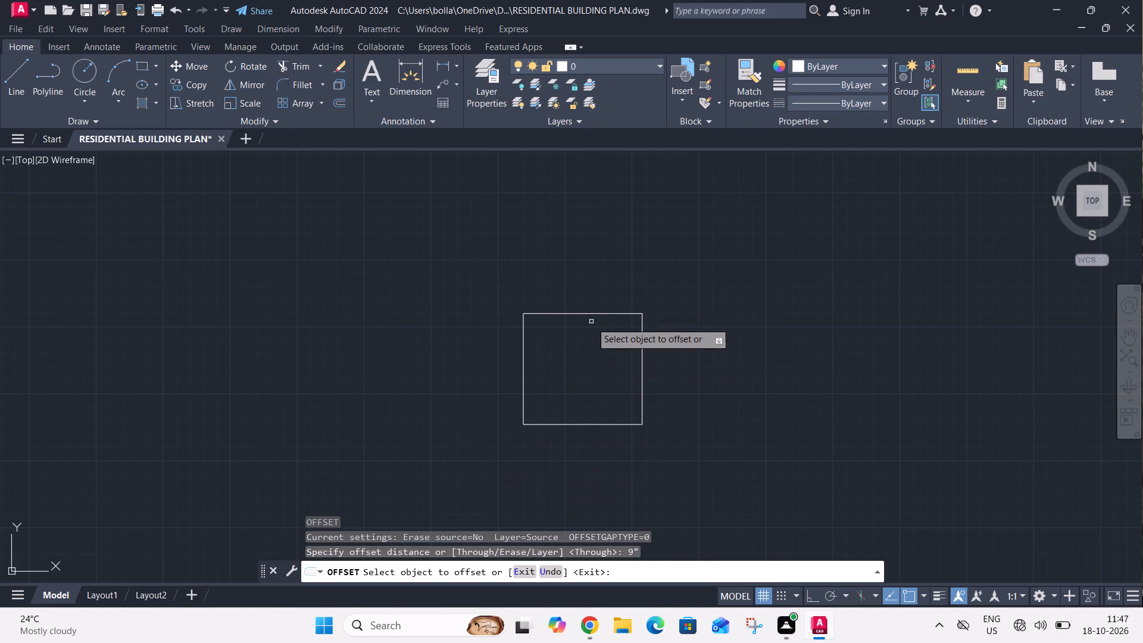
pyautogui.click(594, 314)
pyautogui.click(598, 332)
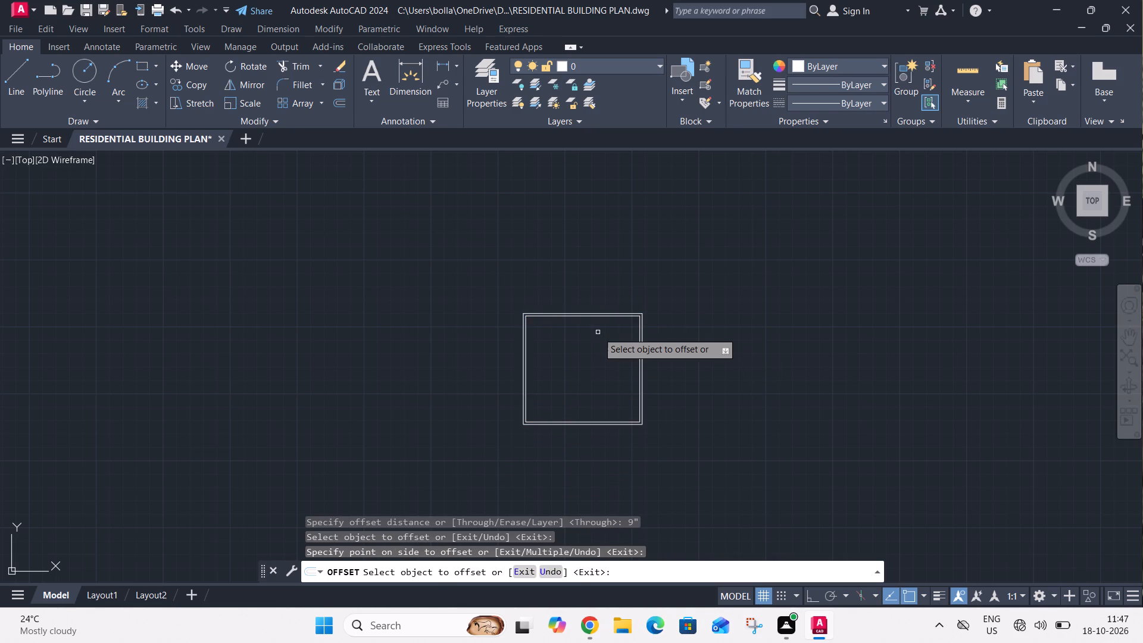
pyautogui.press('Escape')
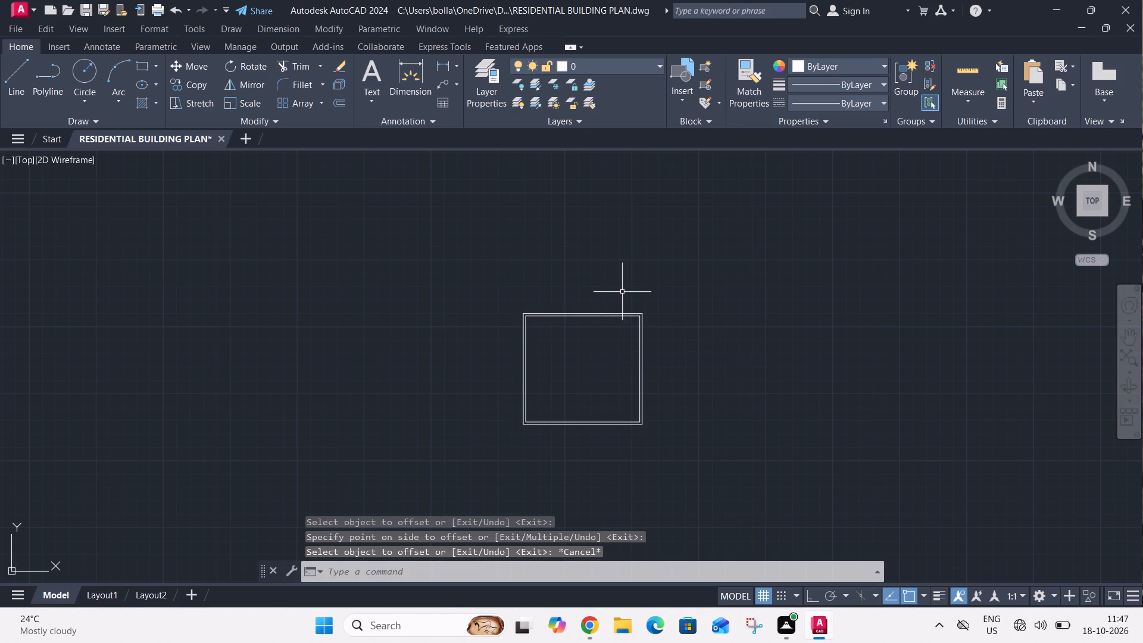
# Explode both the outer and inner wall rectangles into separate lines.
pyautogui.moveTo(633, 278); pyautogui.dragTo(636, 295)
pyautogui.click(621, 379)
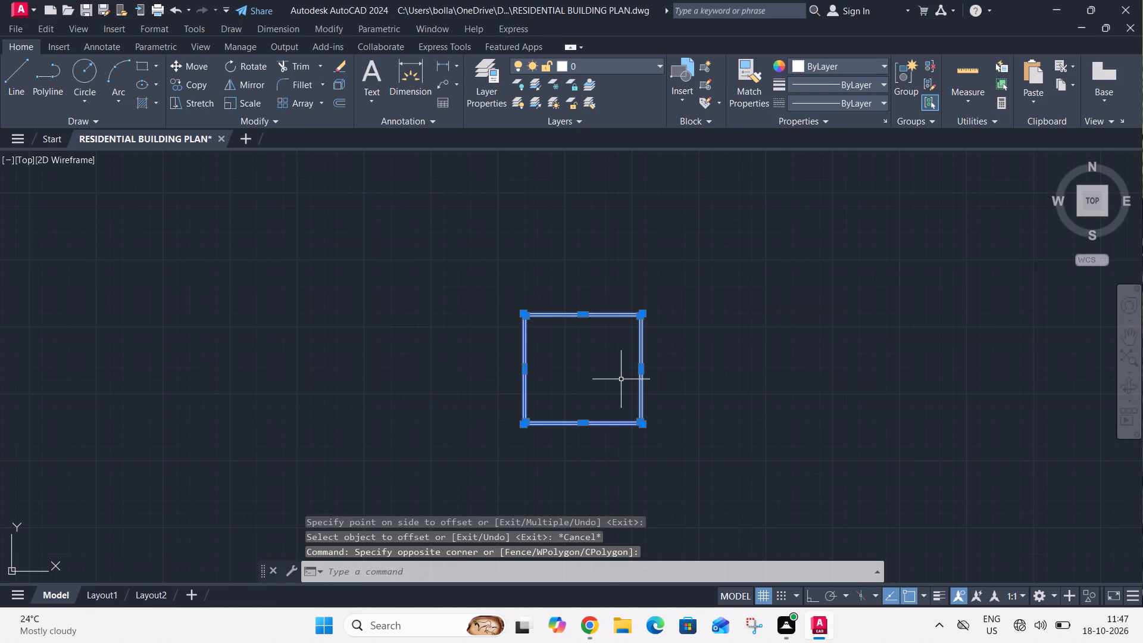
pyautogui.write('X')
pyautogui.press('space')
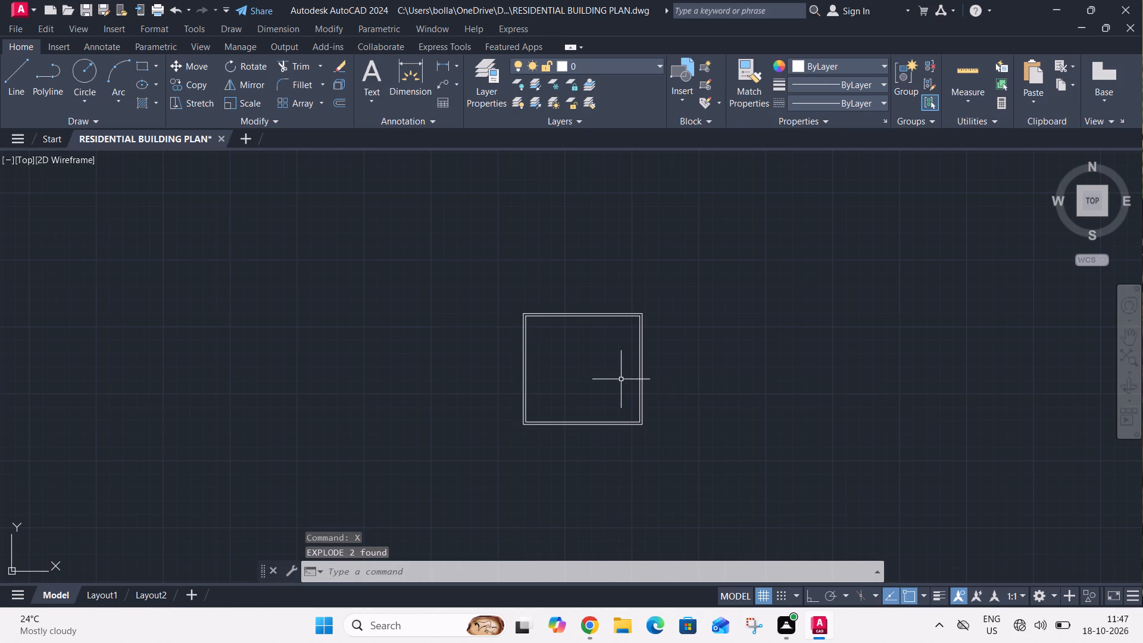
# Offset the inner line of the plan's top wall 13' downward into the building as a horizontal partition line.
pyautogui.write('O')
pyautogui.press('space')
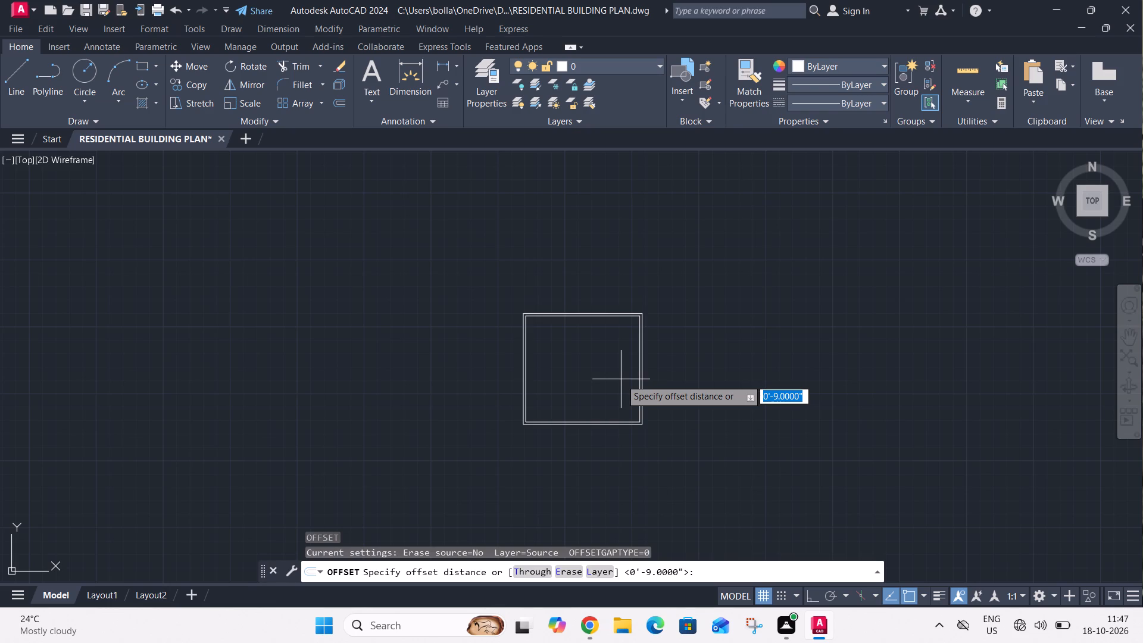
pyautogui.write("13'")
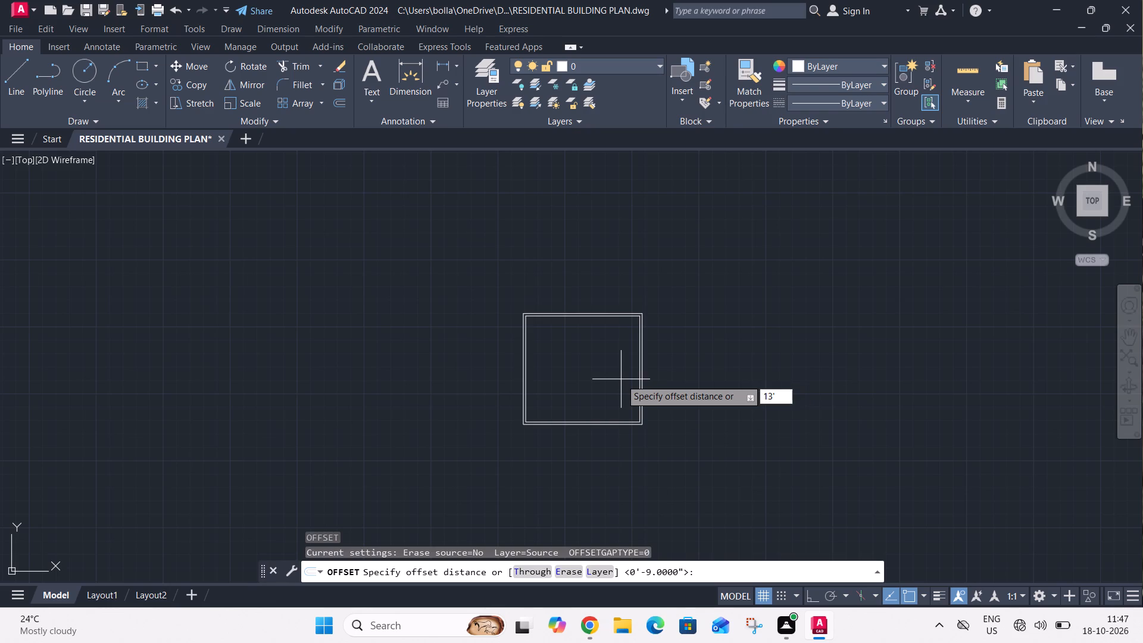
pyautogui.press('Return')
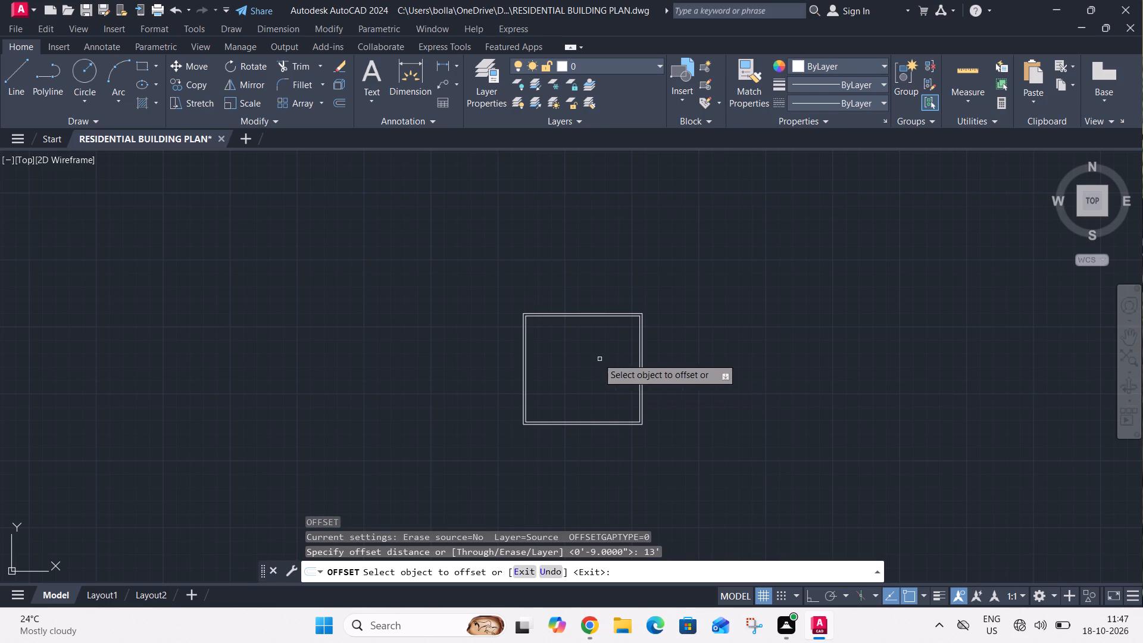
pyautogui.scroll(3, 524, 325)
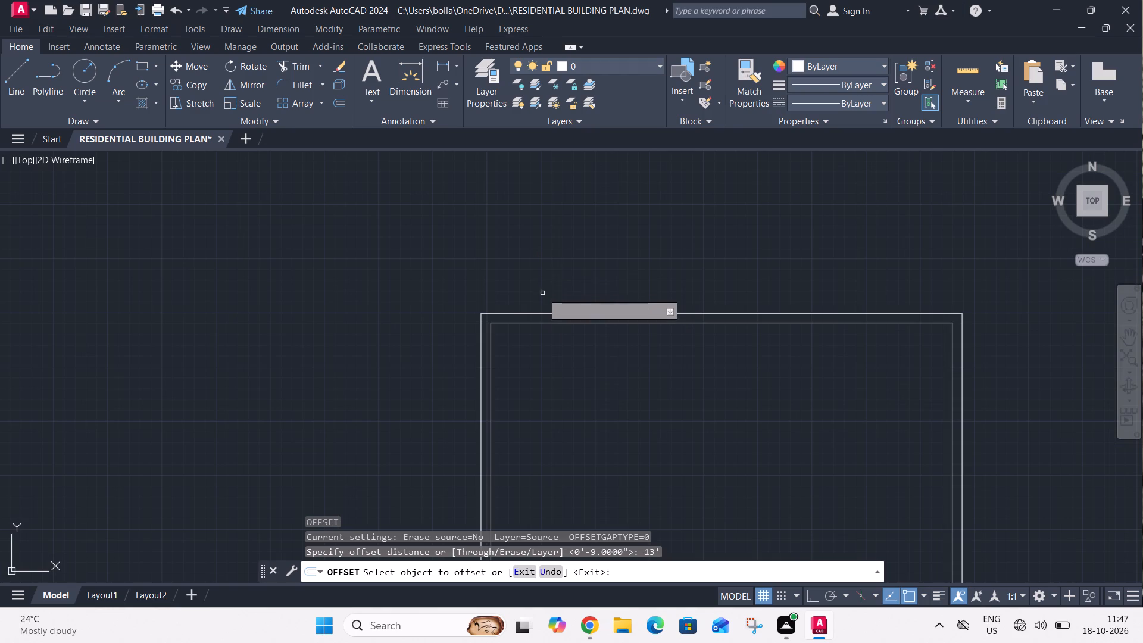
pyautogui.scroll(-1, 571, 314)
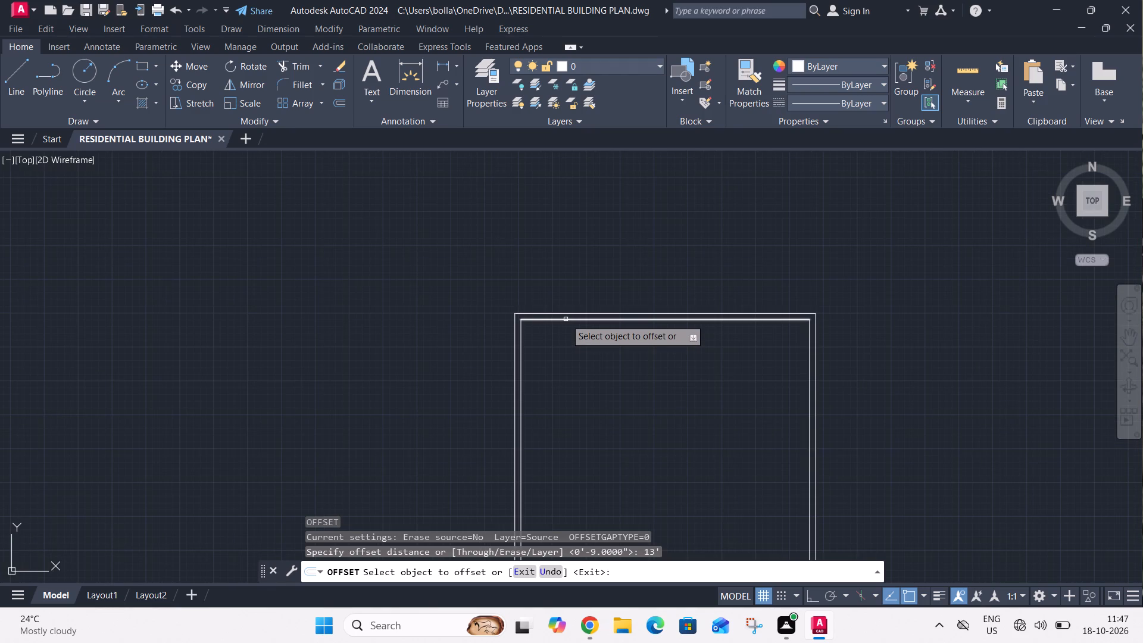
pyautogui.click(566, 319)
pyautogui.click(575, 360)
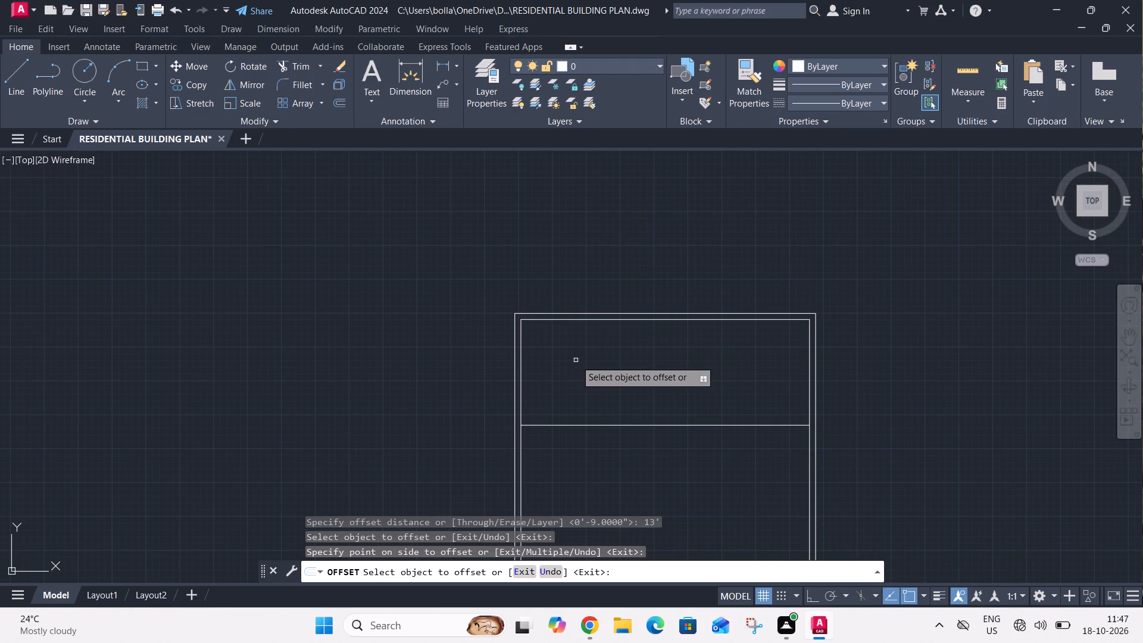
pyautogui.press('Escape')
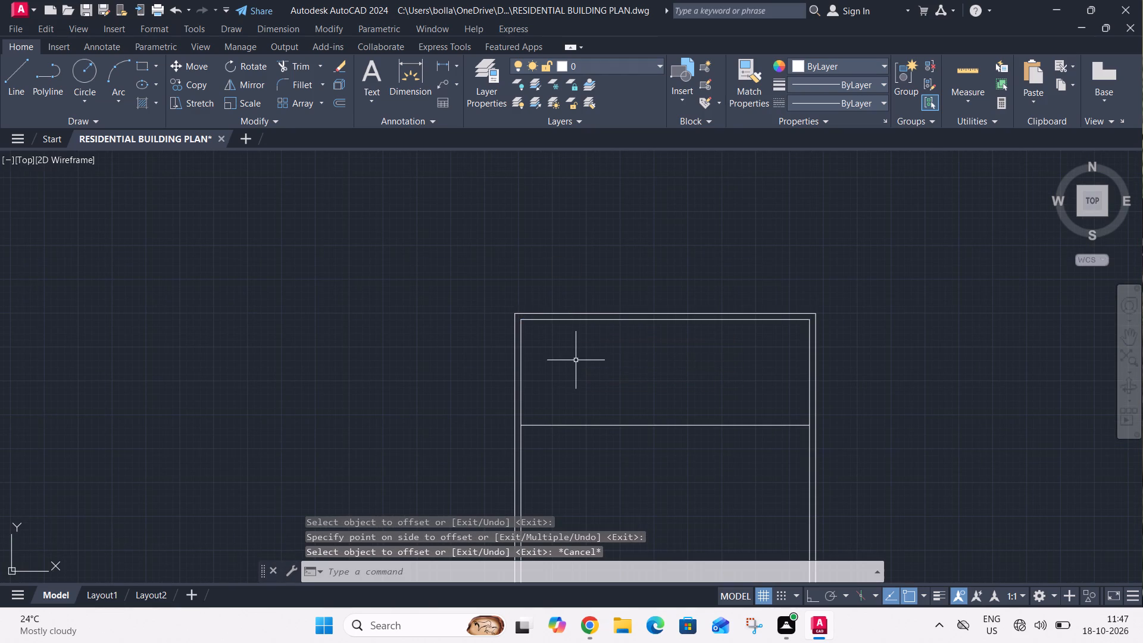
# Offset the inner line of the plan's left wall 11'8" inward as a vertical partition line.
pyautogui.write("O 11'")
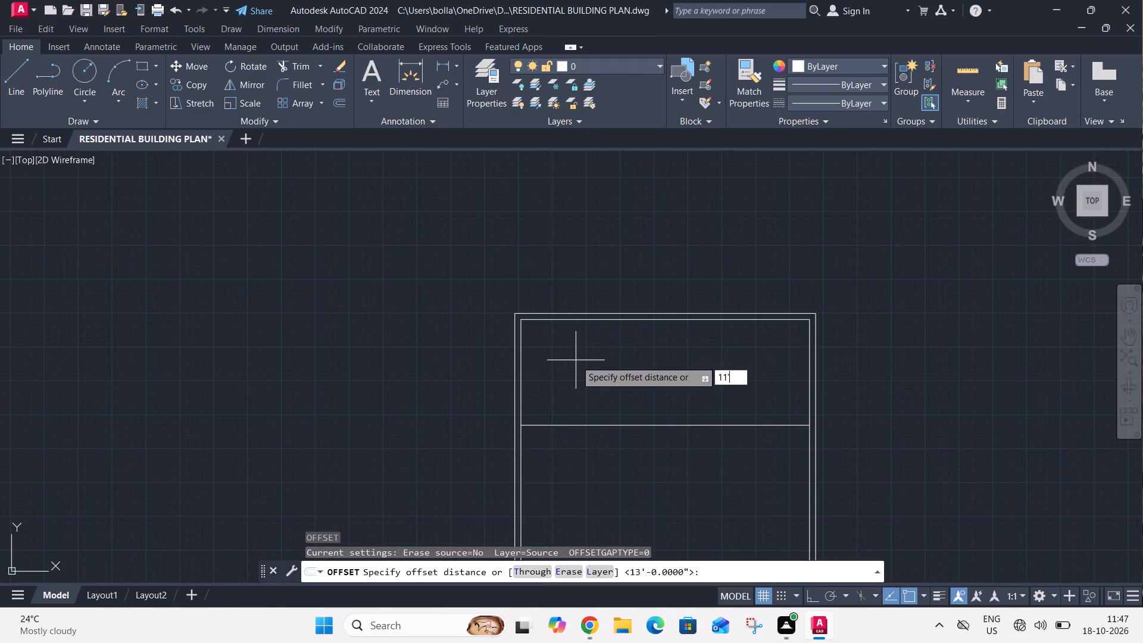
pyautogui.write('8"')
pyautogui.press('Return')
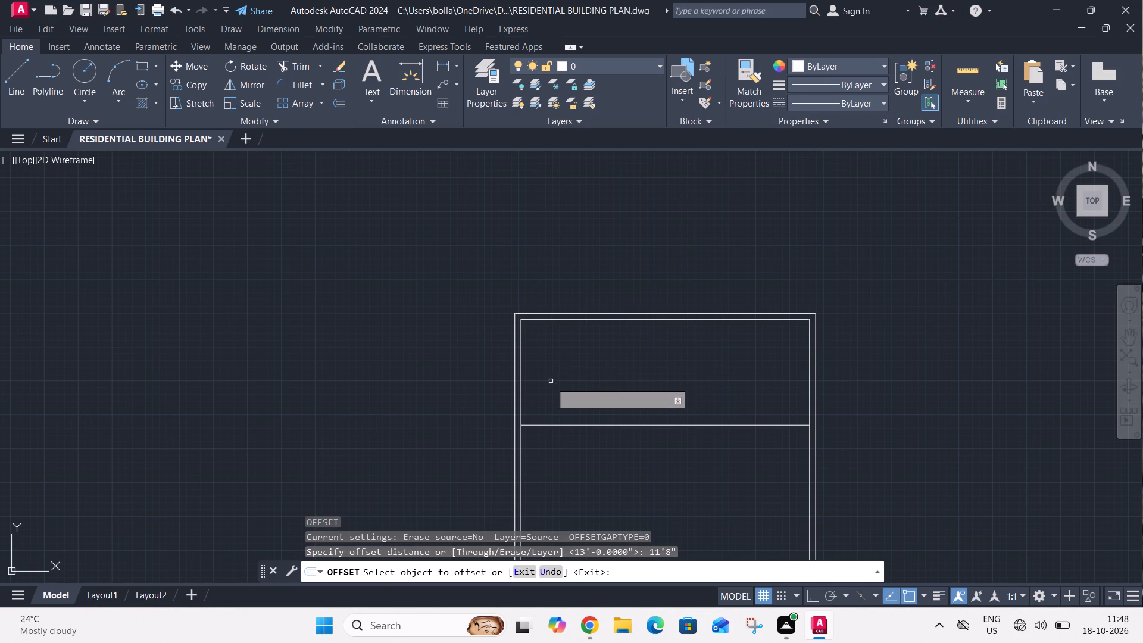
pyautogui.click(522, 399)
pyautogui.click(578, 395)
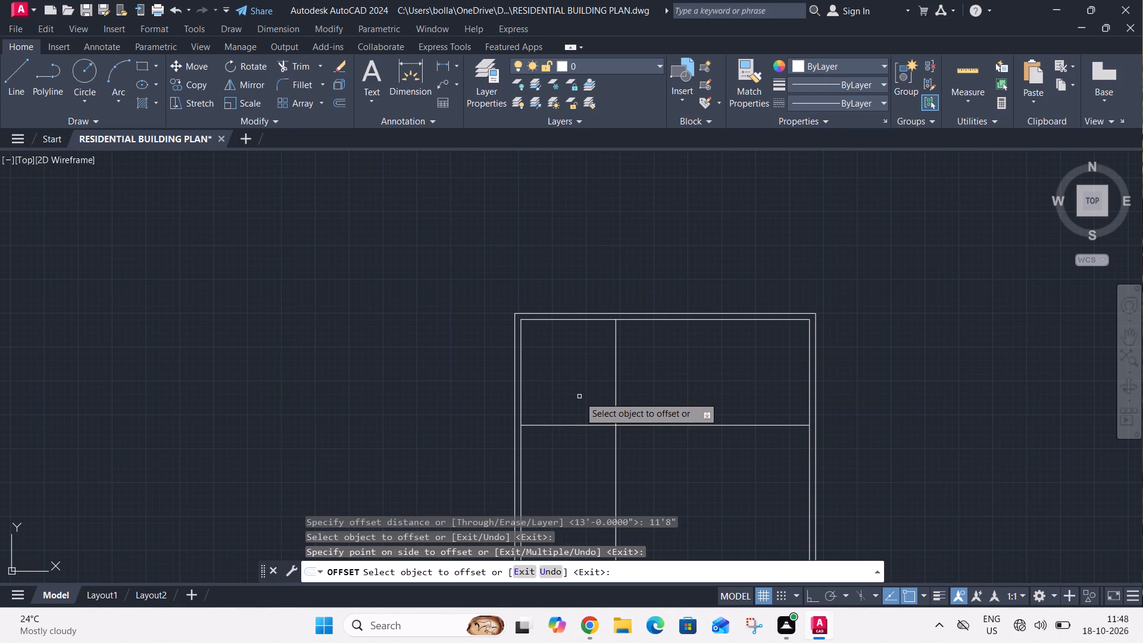
pyautogui.press('Escape')
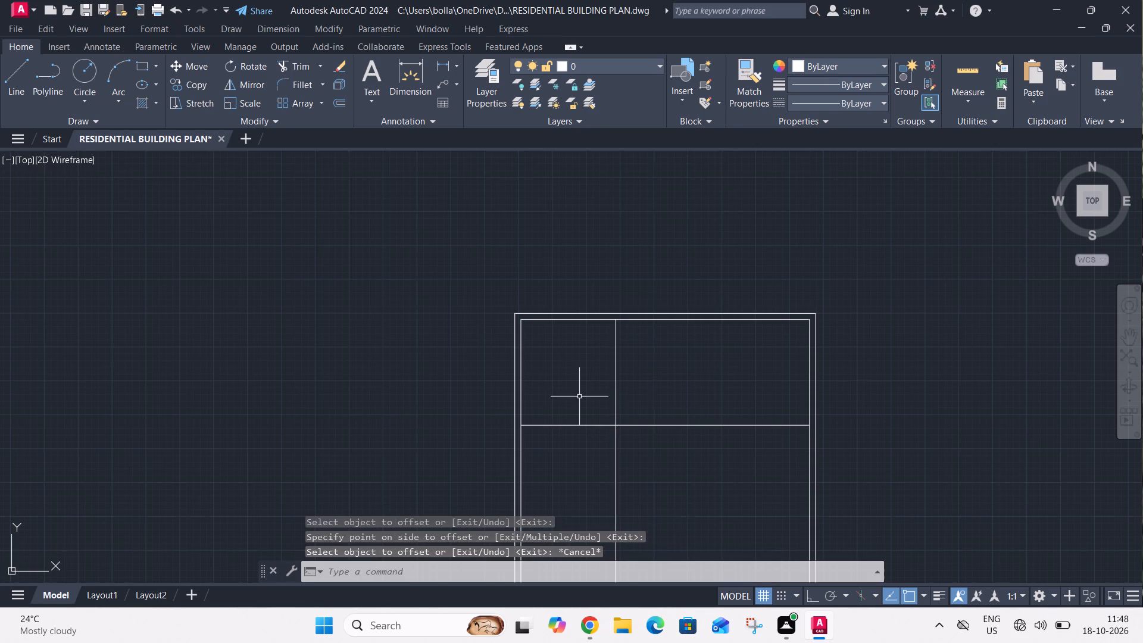
# Offset the inner line of the plan's right wall 11'8" inward as a second vertical partition line.
pyautogui.write('O')
pyautogui.press('space')
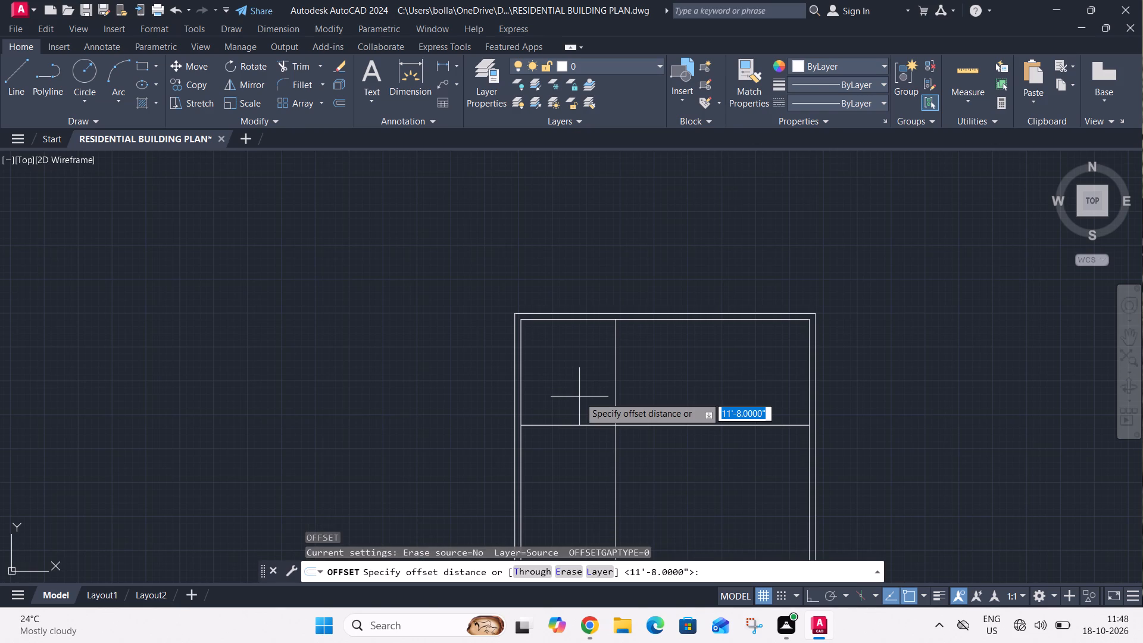
pyautogui.press('Return')
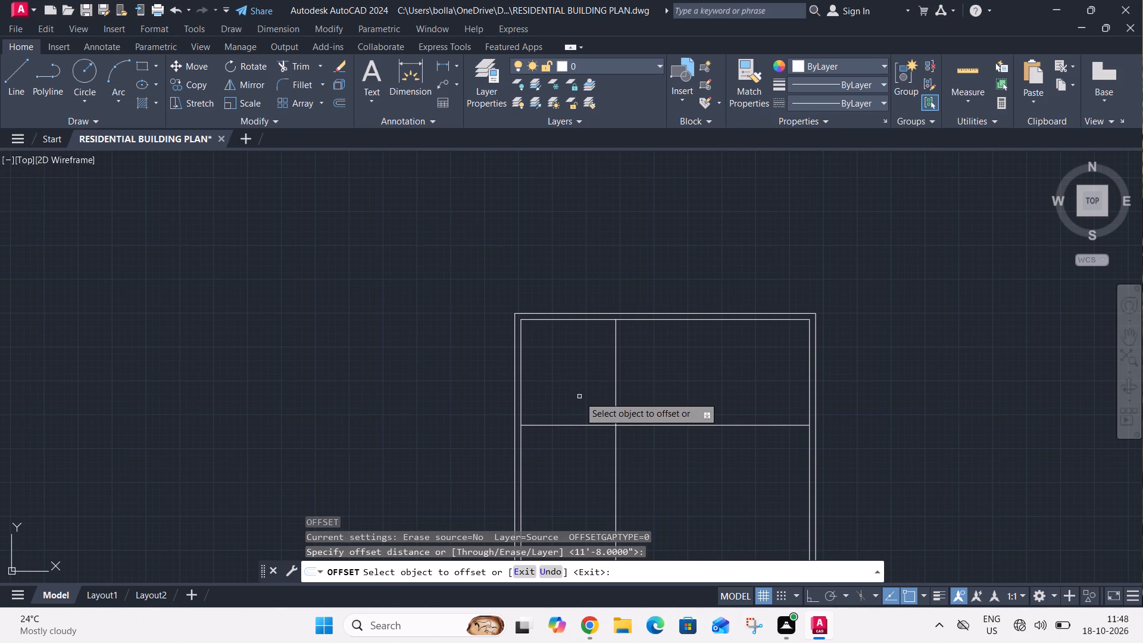
pyautogui.click(808, 385)
pyautogui.click(782, 389)
pyautogui.press('Escape')
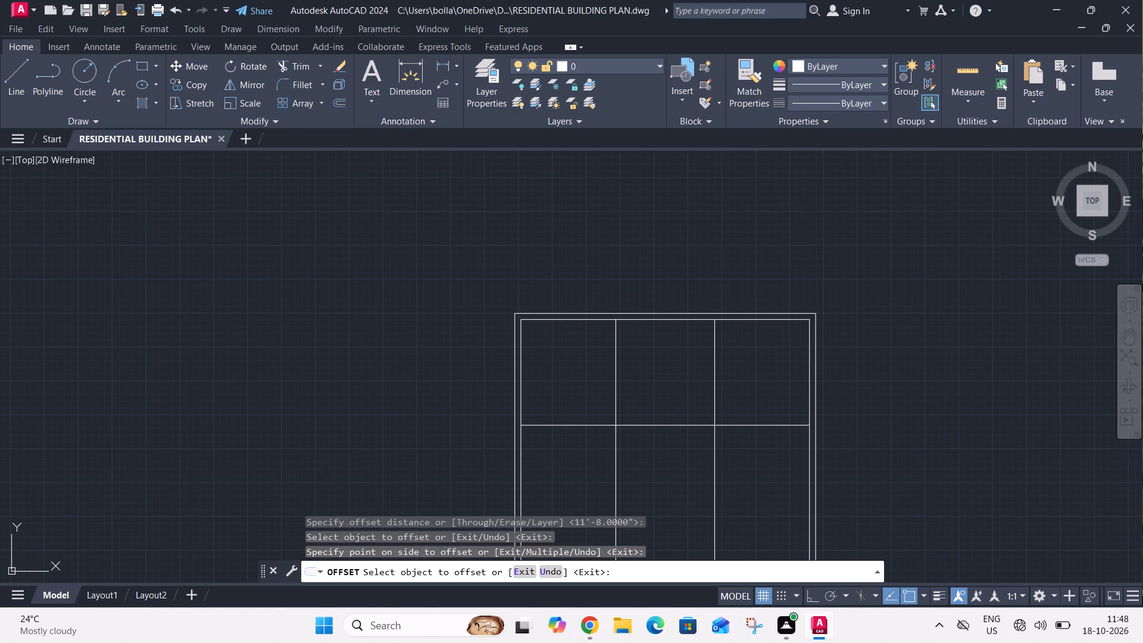
# Offset the inner line of the plan's top wall 8' downward as another horizontal partition line.
pyautogui.write('O')
pyautogui.press('space')
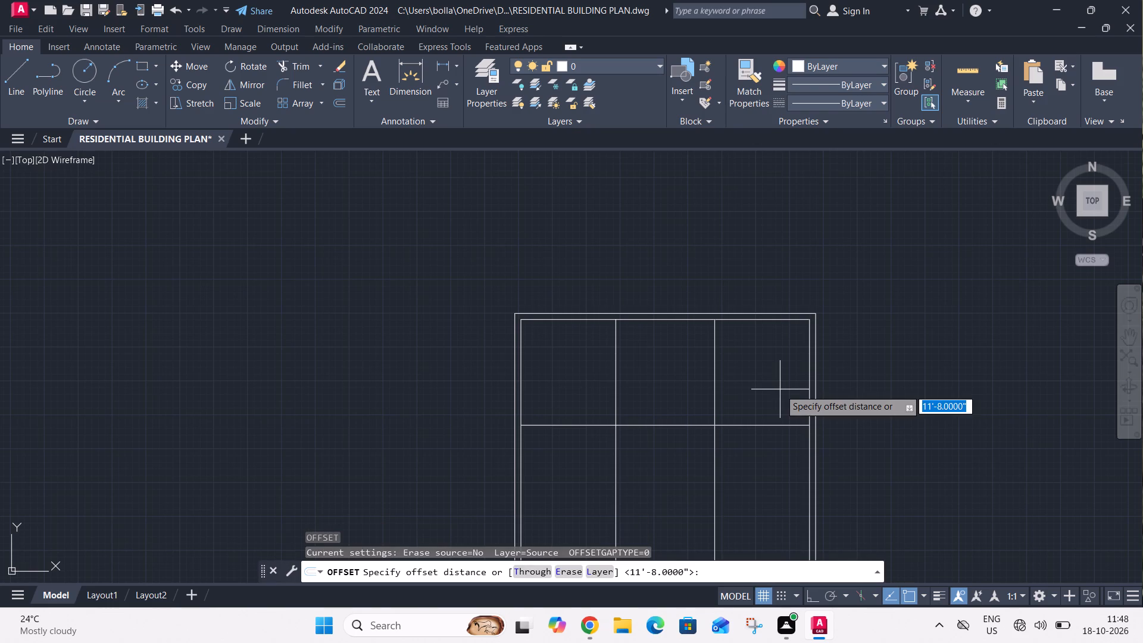
pyautogui.write("8'")
pyautogui.press('Return')
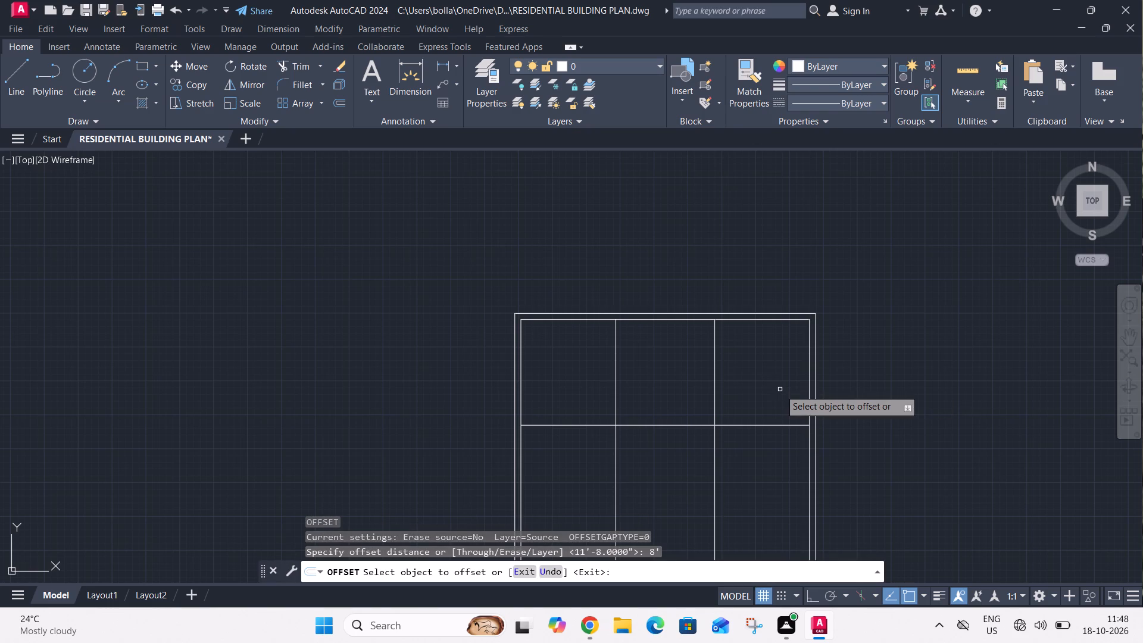
pyautogui.click(751, 320)
pyautogui.click(760, 344)
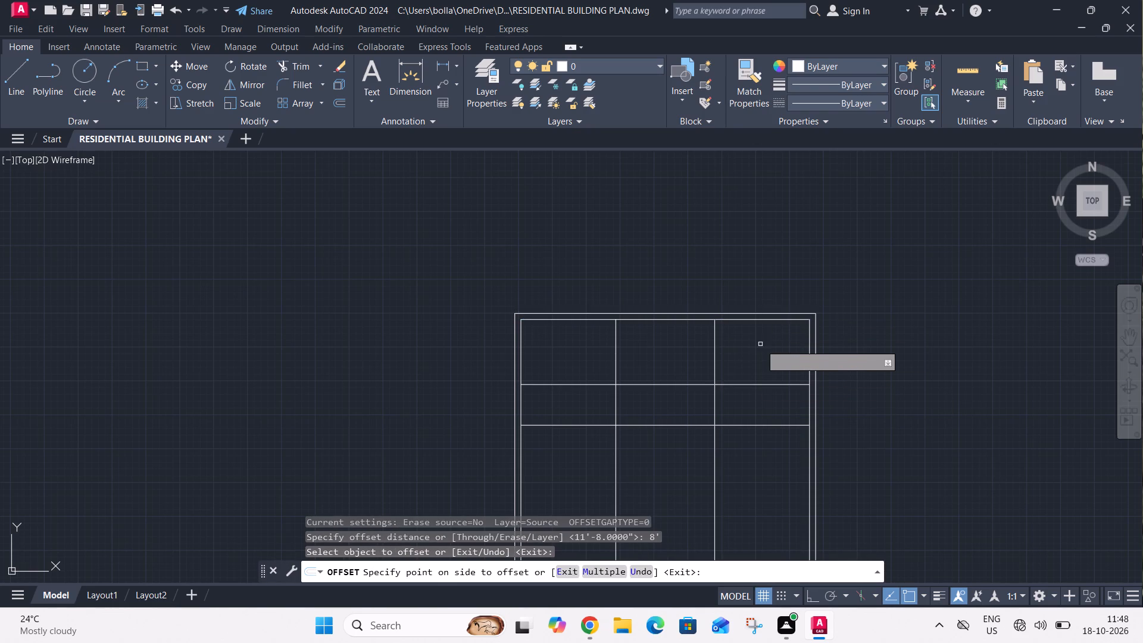
pyautogui.press('Escape')
# Give the partitions 4.5" thickness by offsetting both vertical lines to the right and both horizontal lines downward.
pyautogui.write('O')
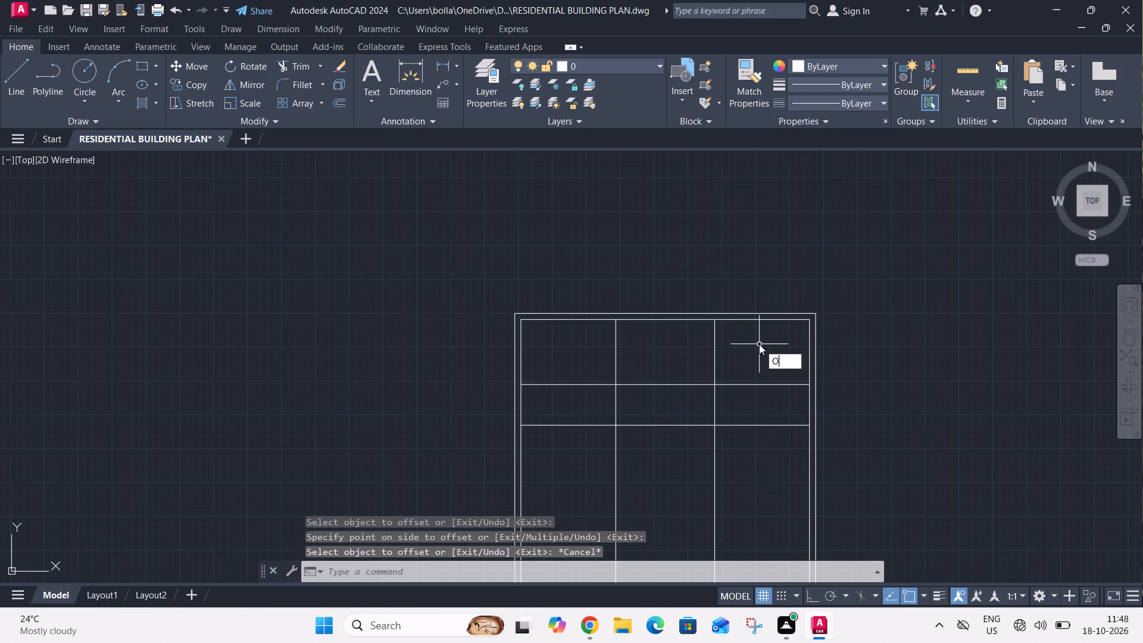
pyautogui.press('space')
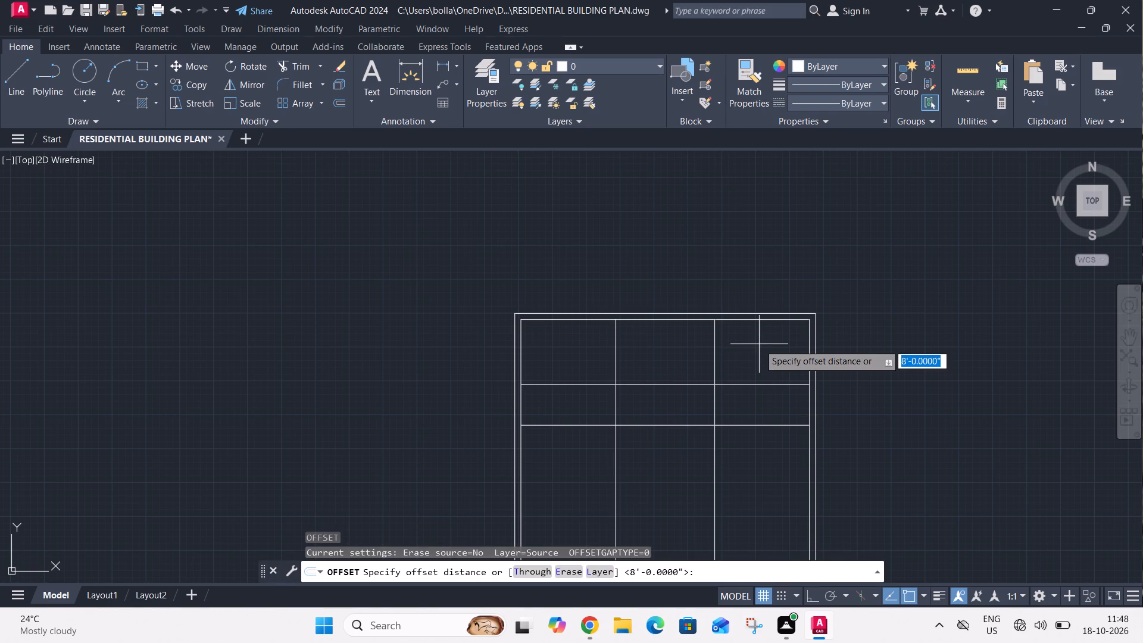
pyautogui.write('4.5"')
pyautogui.press('Return')
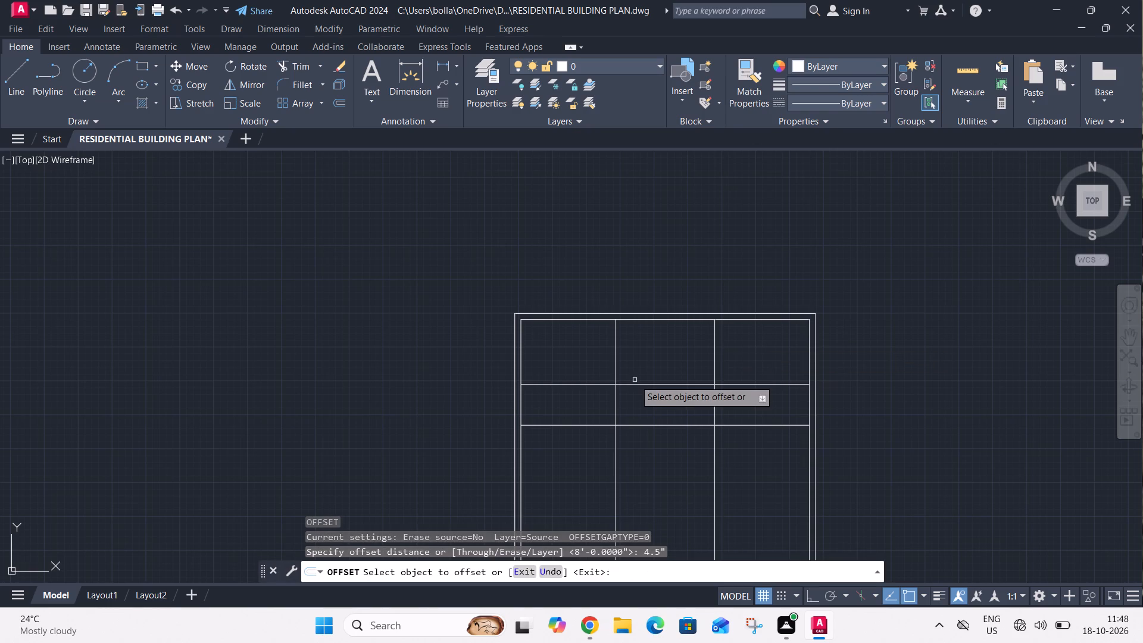
pyautogui.scroll(2, 615, 404)
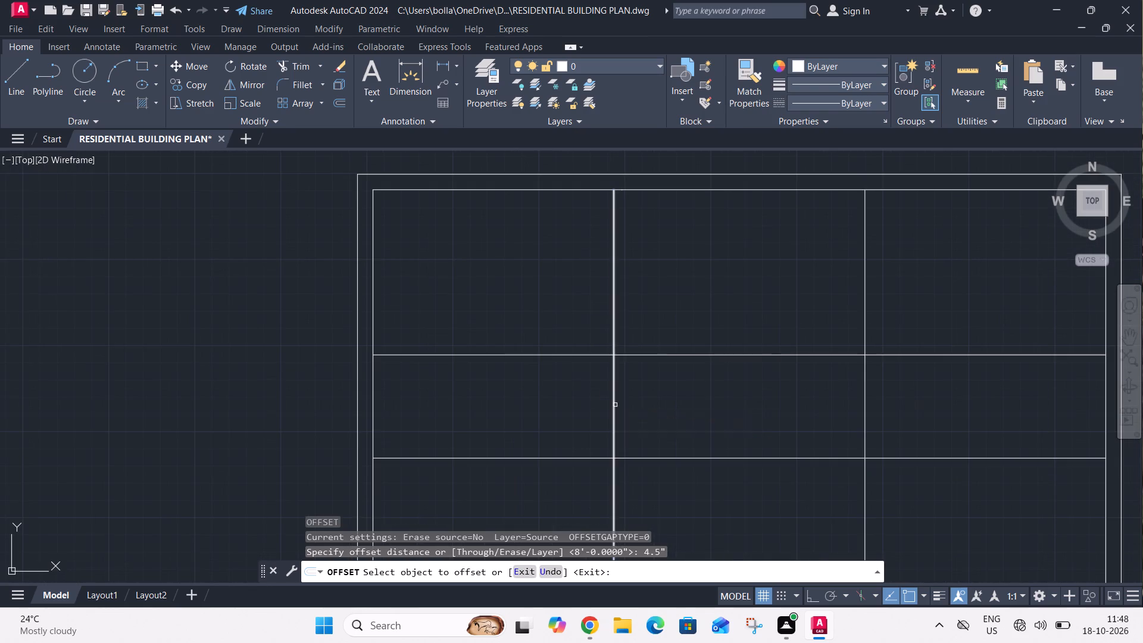
pyautogui.click(615, 405)
pyautogui.click(701, 429)
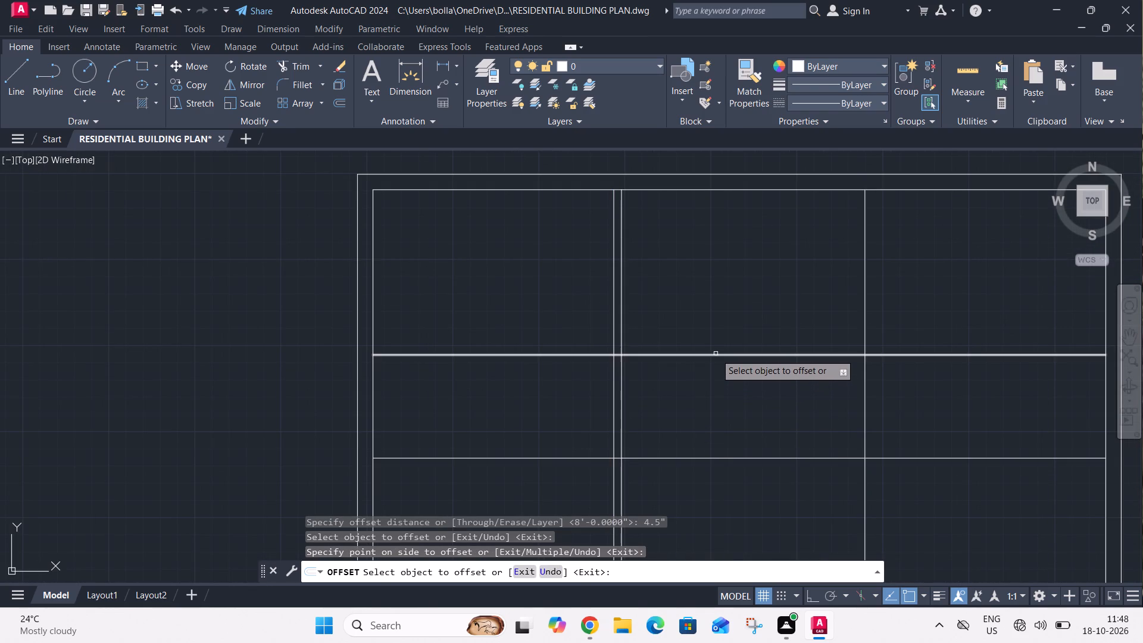
pyautogui.moveTo(716, 354); pyautogui.dragTo(712, 361)
pyautogui.click(716, 379)
pyautogui.click(724, 457)
pyautogui.click(729, 515)
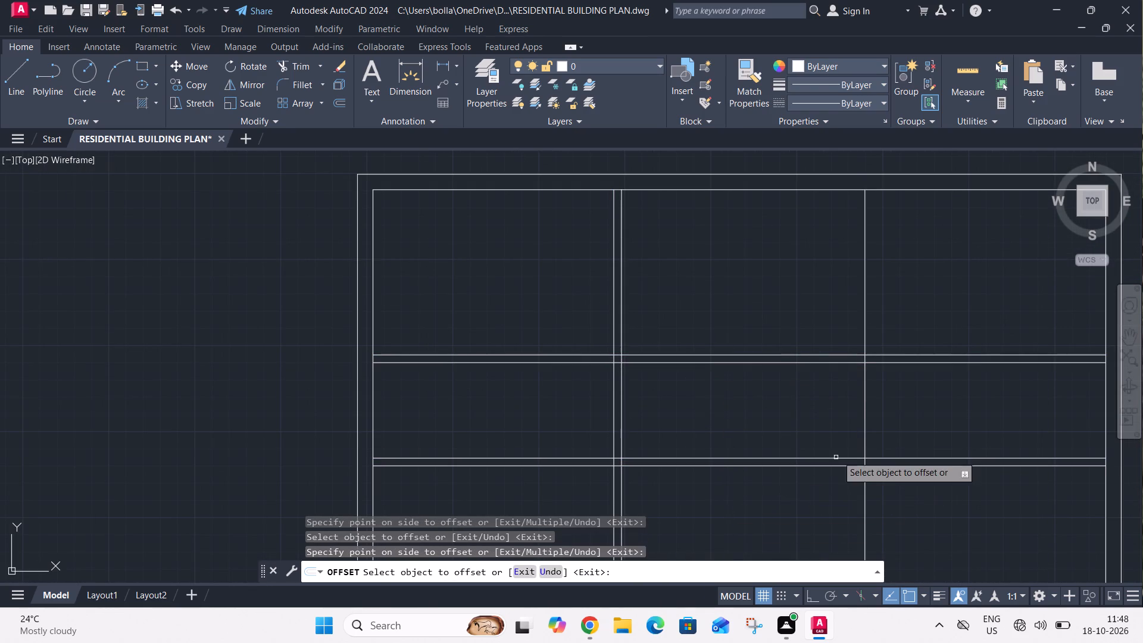
pyautogui.click(867, 419)
pyautogui.click(910, 426)
pyautogui.scroll(-3, 907, 429)
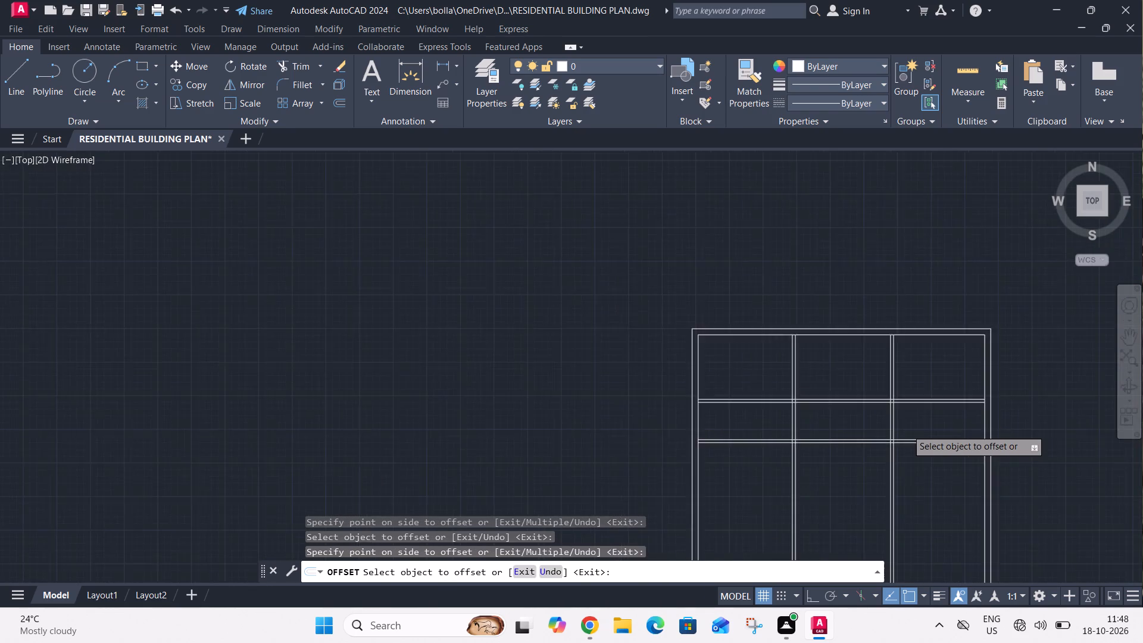
pyautogui.press('Escape')
# Trim the upper horizontal partition out of the left and middle bays, keeping it only in the right bay.
pyautogui.write('TR')
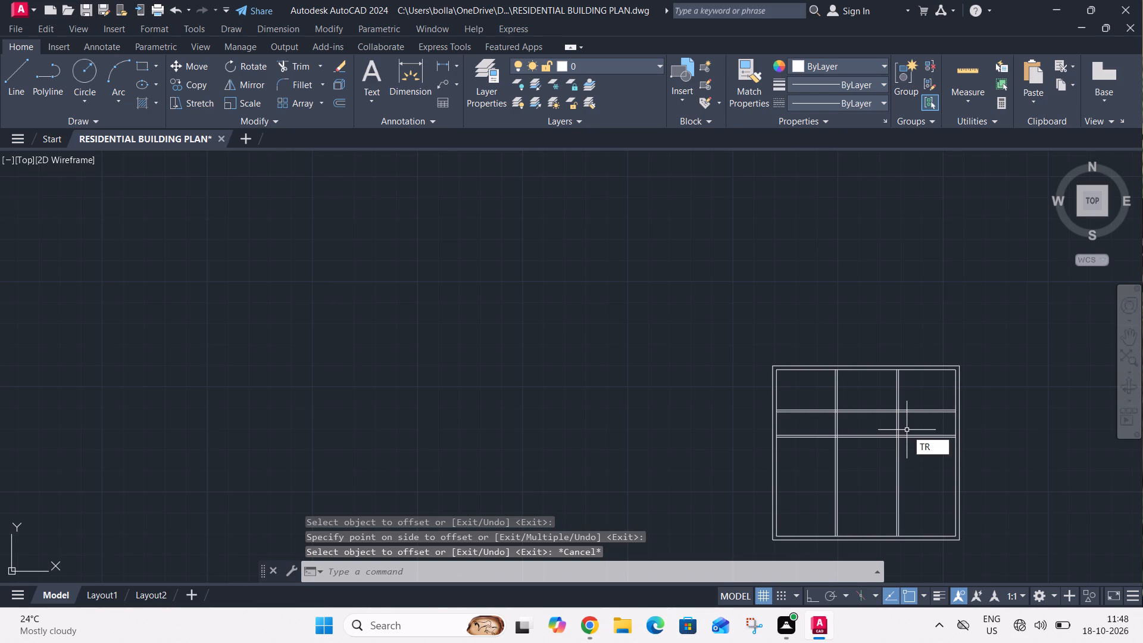
pyautogui.press('space')
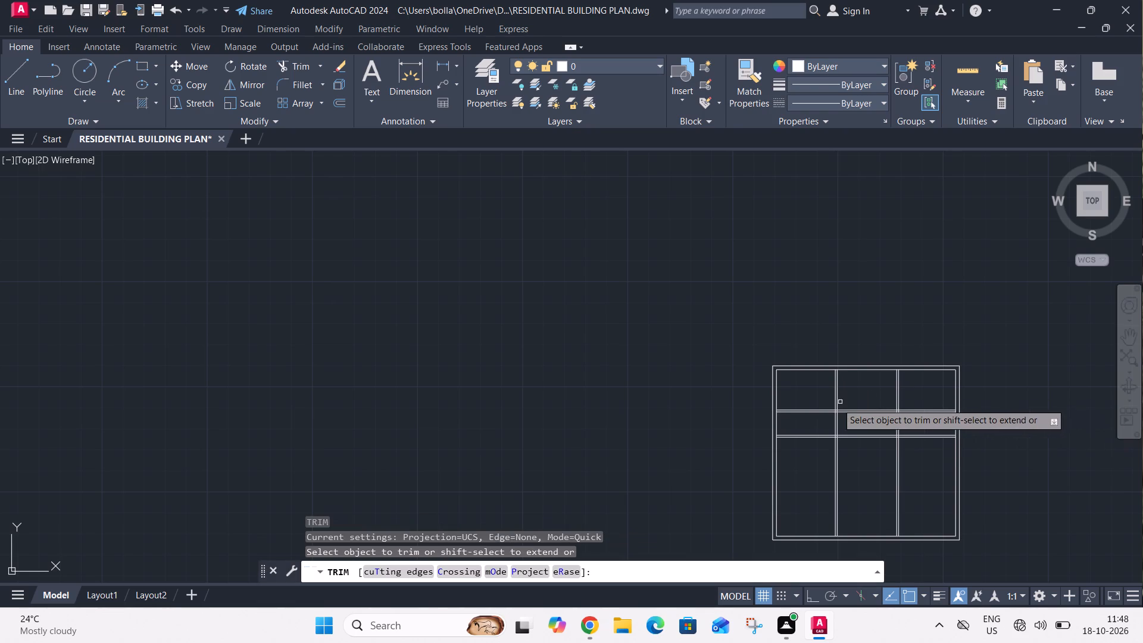
pyautogui.click(813, 418)
pyautogui.click(817, 391)
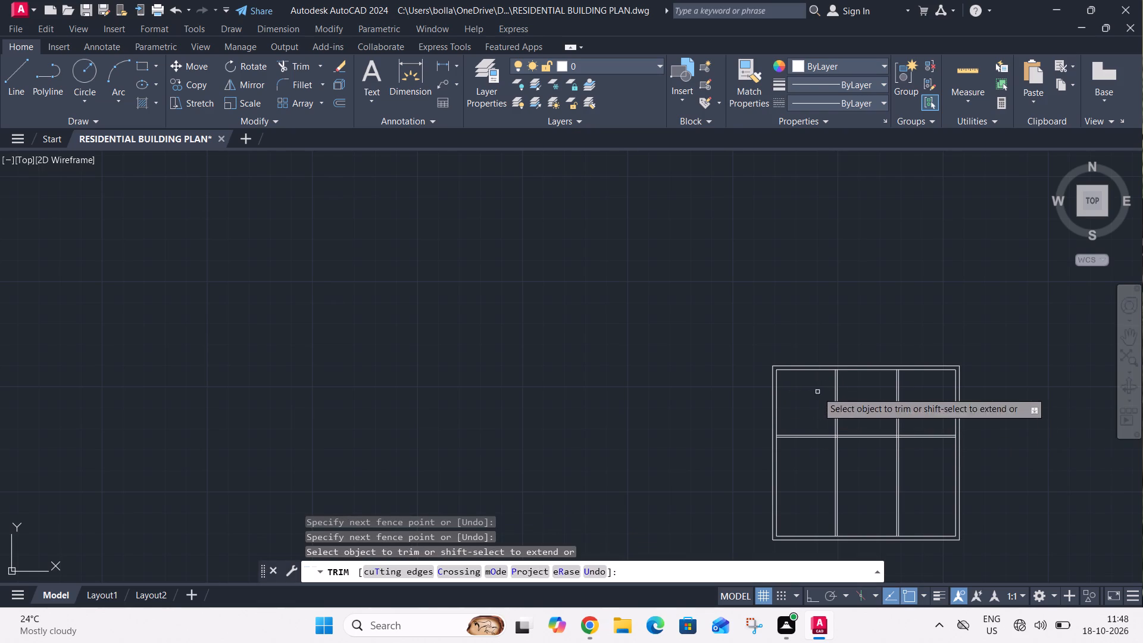
pyautogui.click(877, 422)
pyautogui.click(879, 396)
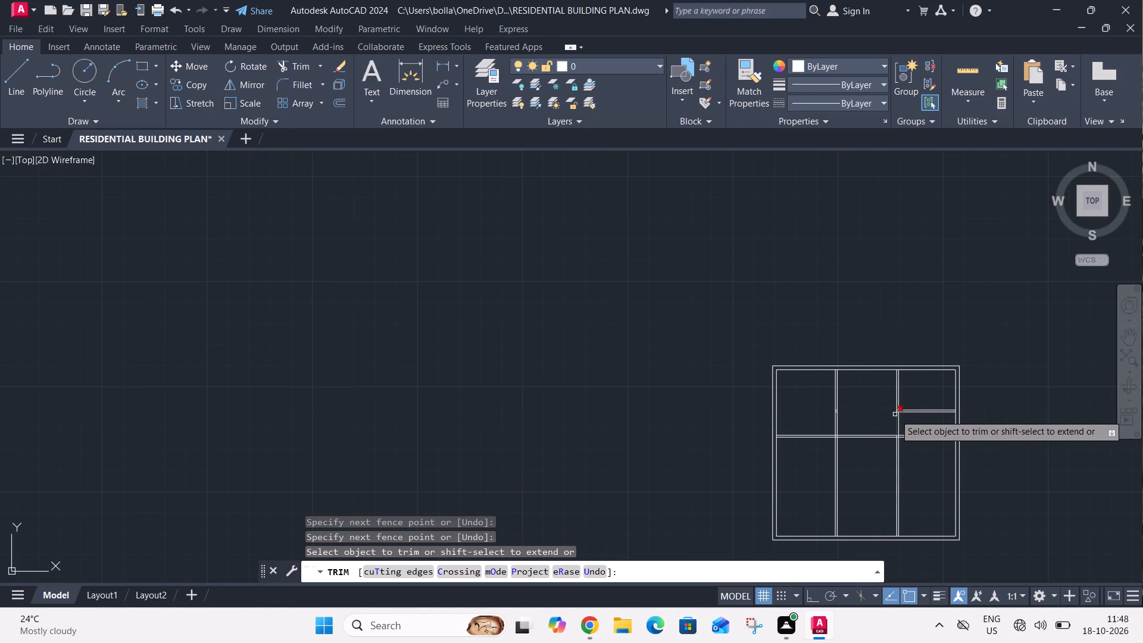
# Trim the lower horizontal partition out of the right and middle bays, keeping it only in the left bay.
pyautogui.moveTo(926, 417); pyautogui.dragTo(922, 417, button='middle')
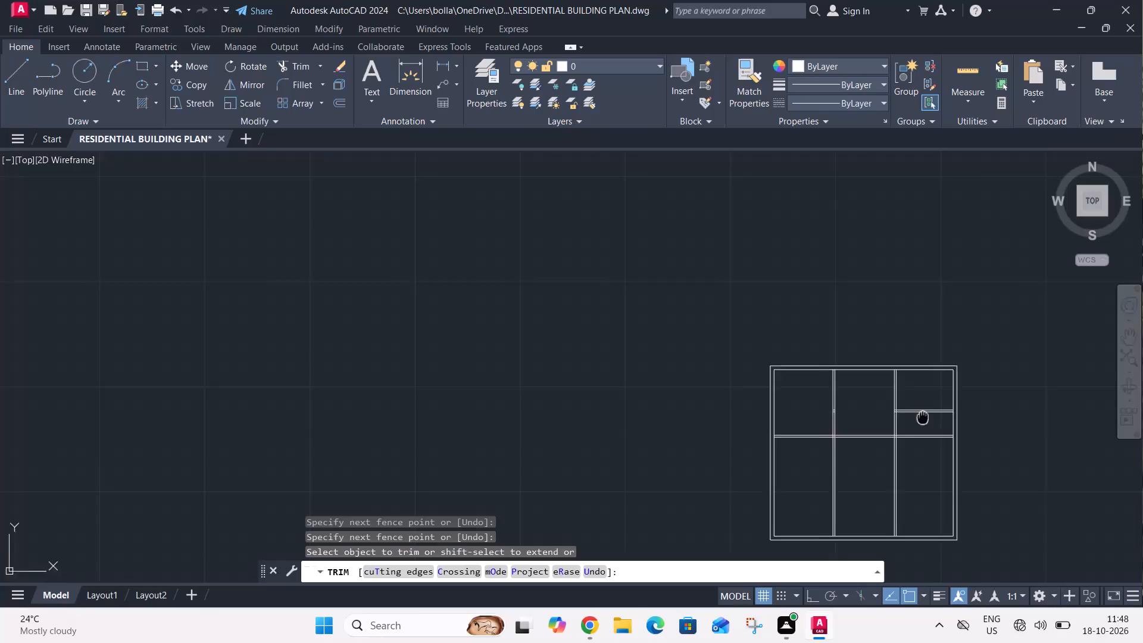
pyautogui.moveTo(922, 417); pyautogui.dragTo(793, 330, button='middle')
pyautogui.click(785, 369)
pyautogui.click(788, 334)
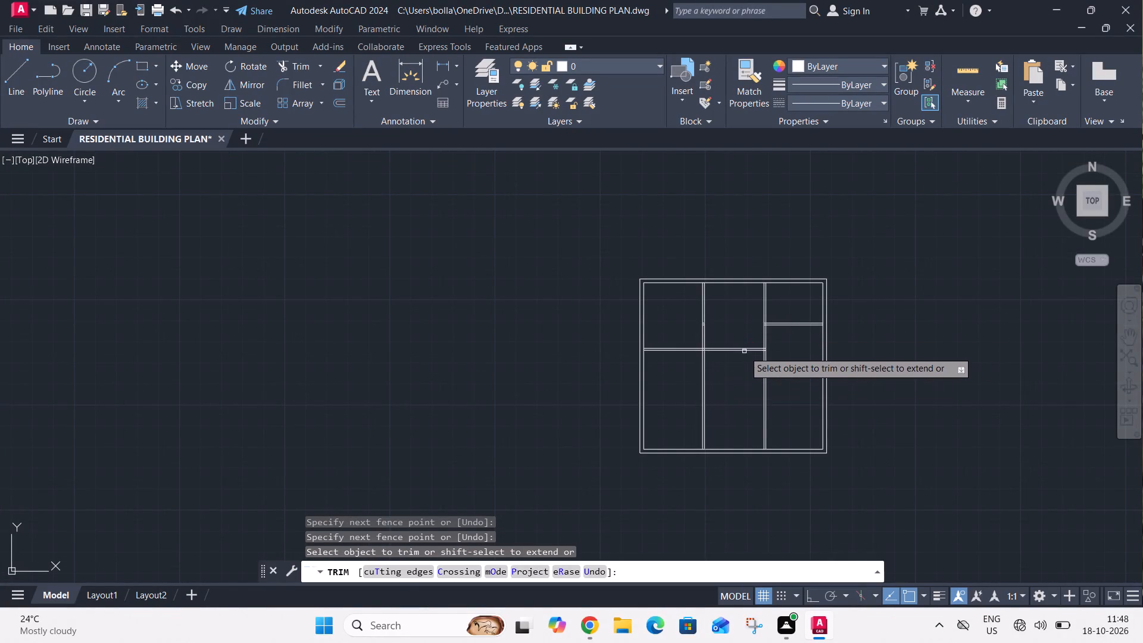
pyautogui.click(734, 366)
pyautogui.click(741, 327)
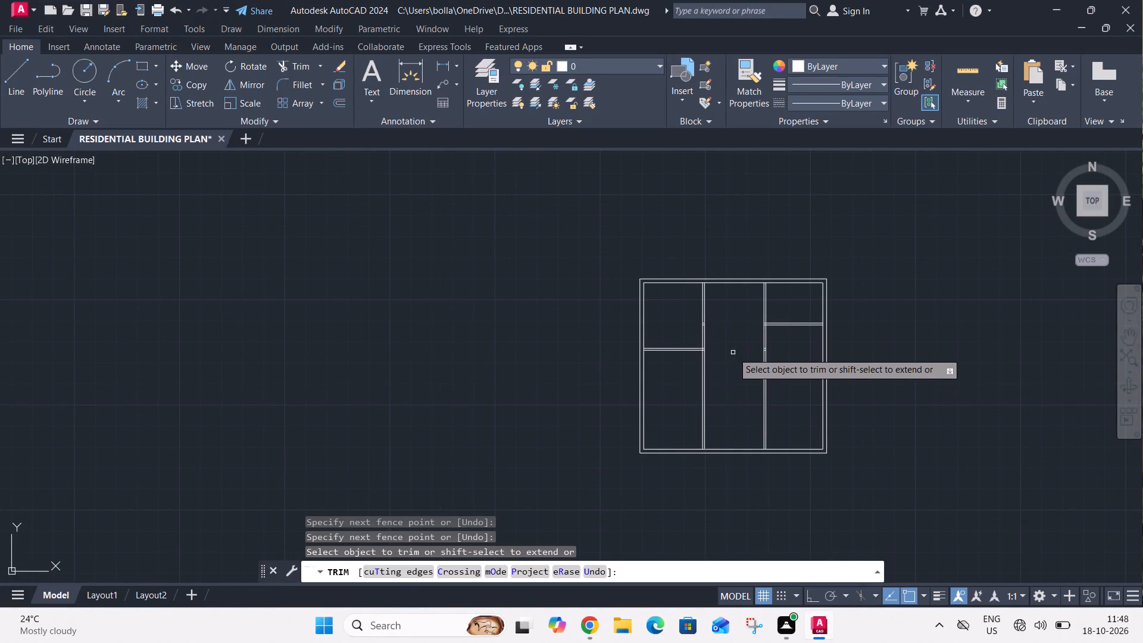
# Trim away the left vertical partition's double lines below the remaining horizontal partition of the upper-left room.
pyautogui.click(711, 393)
pyautogui.click(689, 405)
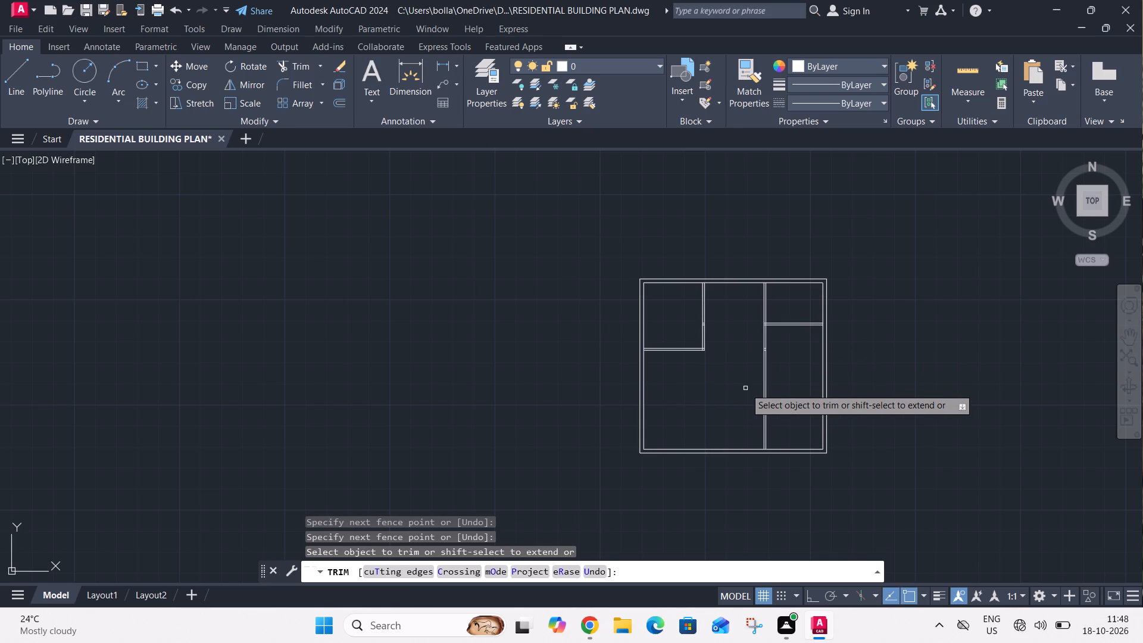
pyautogui.press('`')
pyautogui.press('Escape')
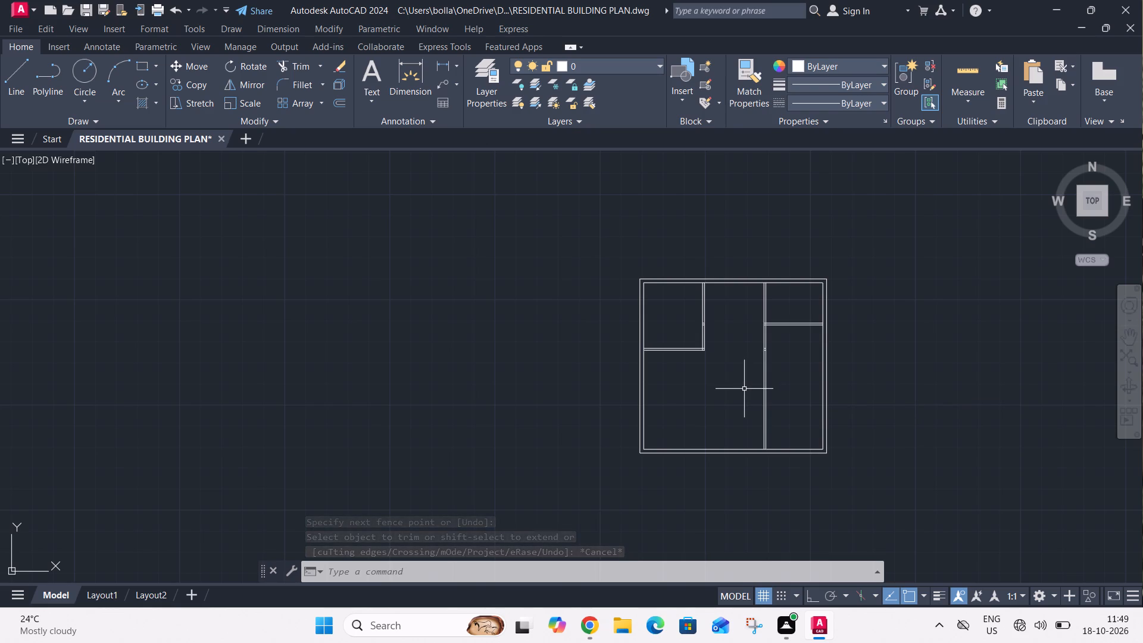
# Offset the lower line of the upper-left room's horizontal partition 4' downward.
pyautogui.write('O')
pyautogui.press('space')
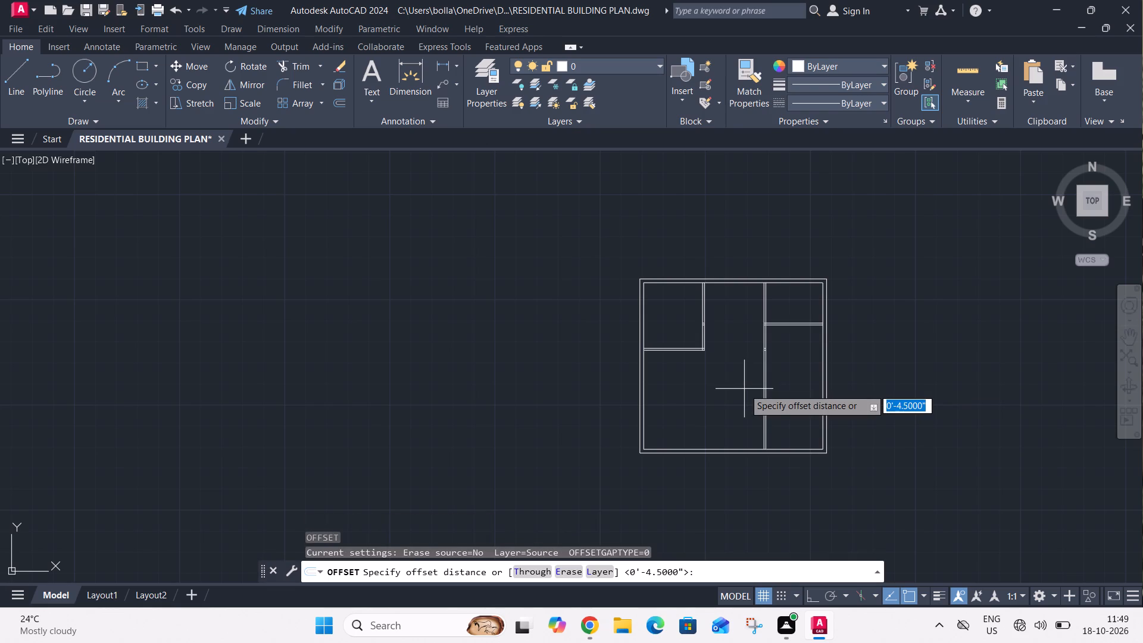
pyautogui.write("4'")
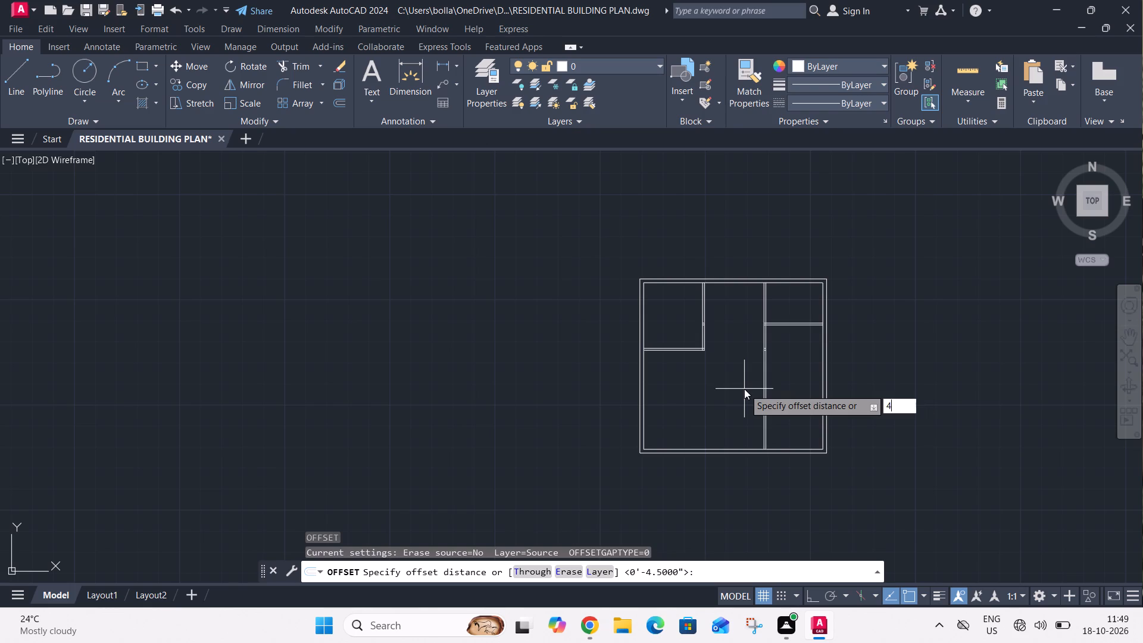
pyautogui.press('Return')
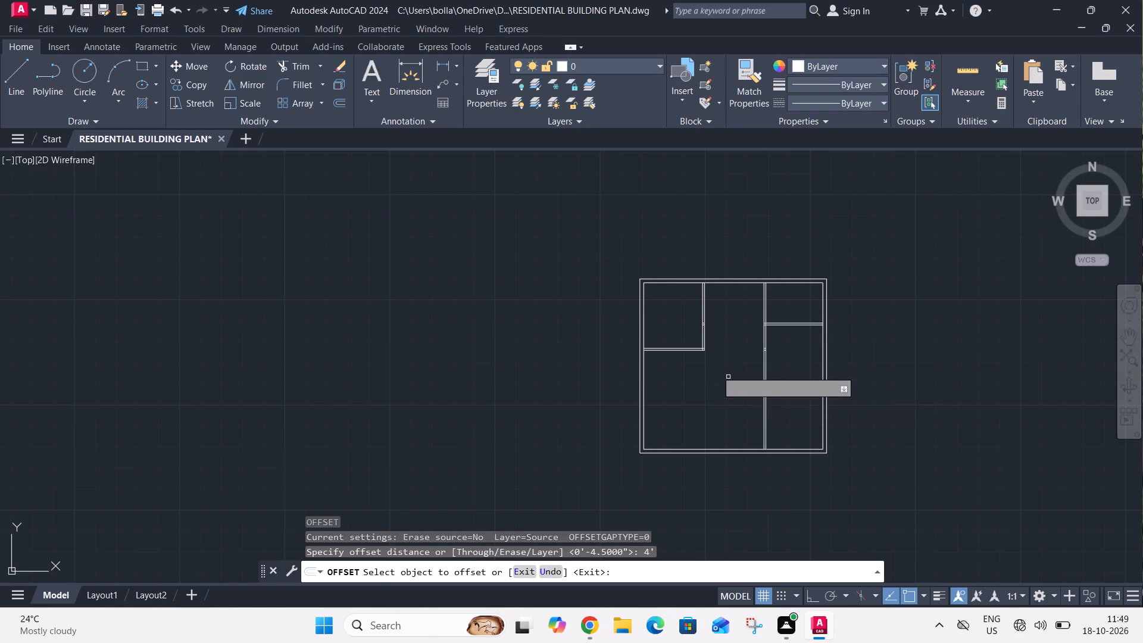
pyautogui.scroll(1, 697, 364)
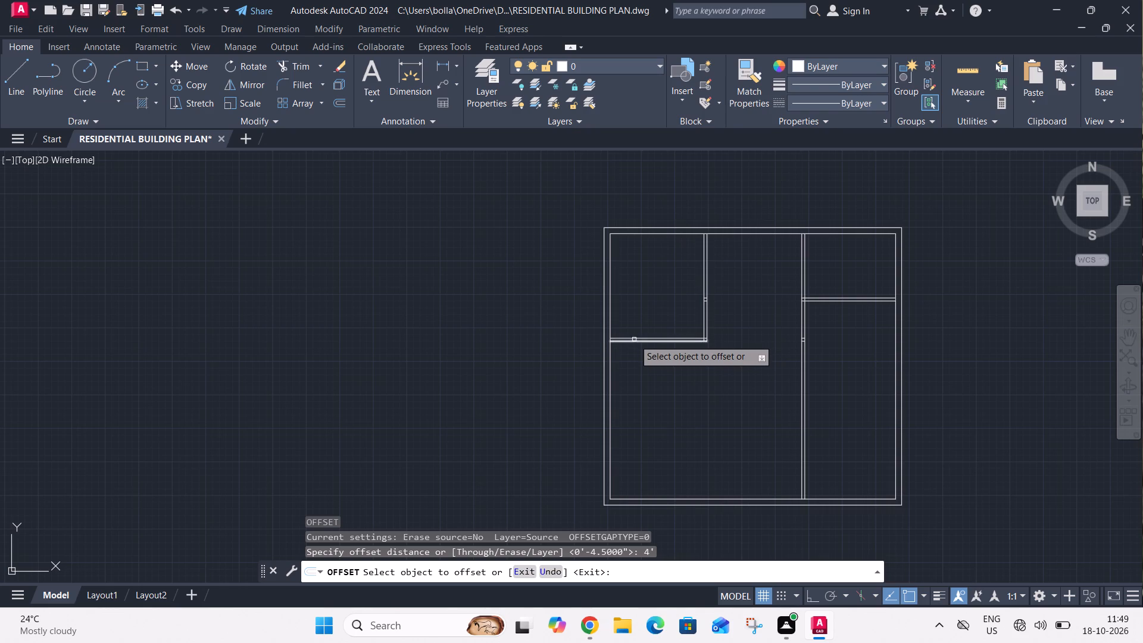
pyautogui.scroll(2, 632, 337)
pyautogui.moveTo(632, 344); pyautogui.dragTo(632, 355)
pyautogui.click(627, 396)
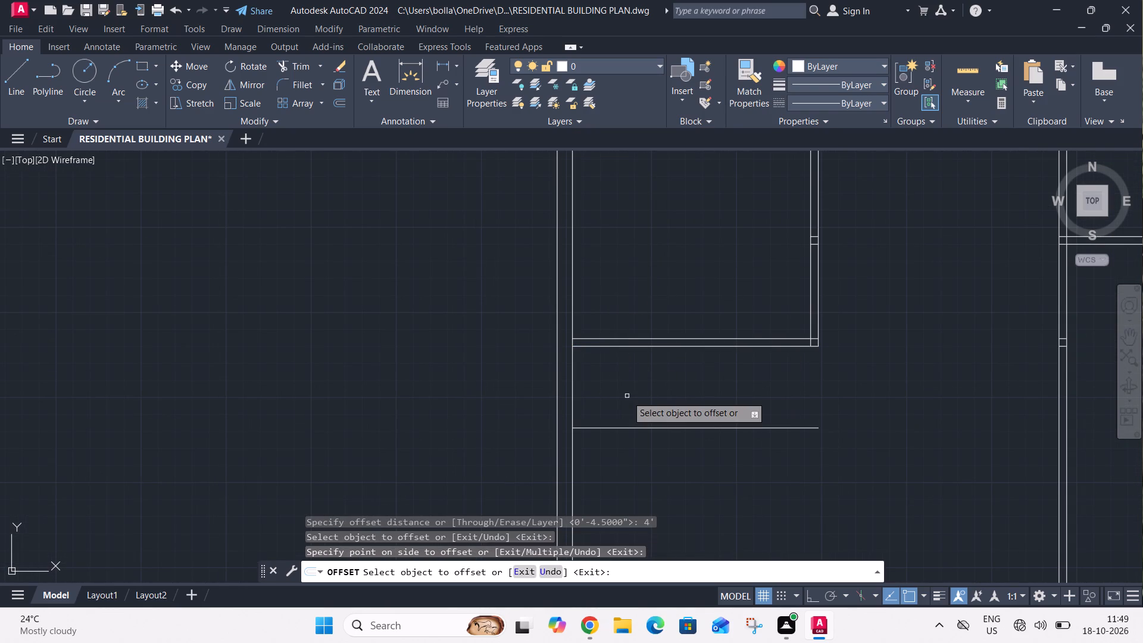
pyautogui.press('Escape')
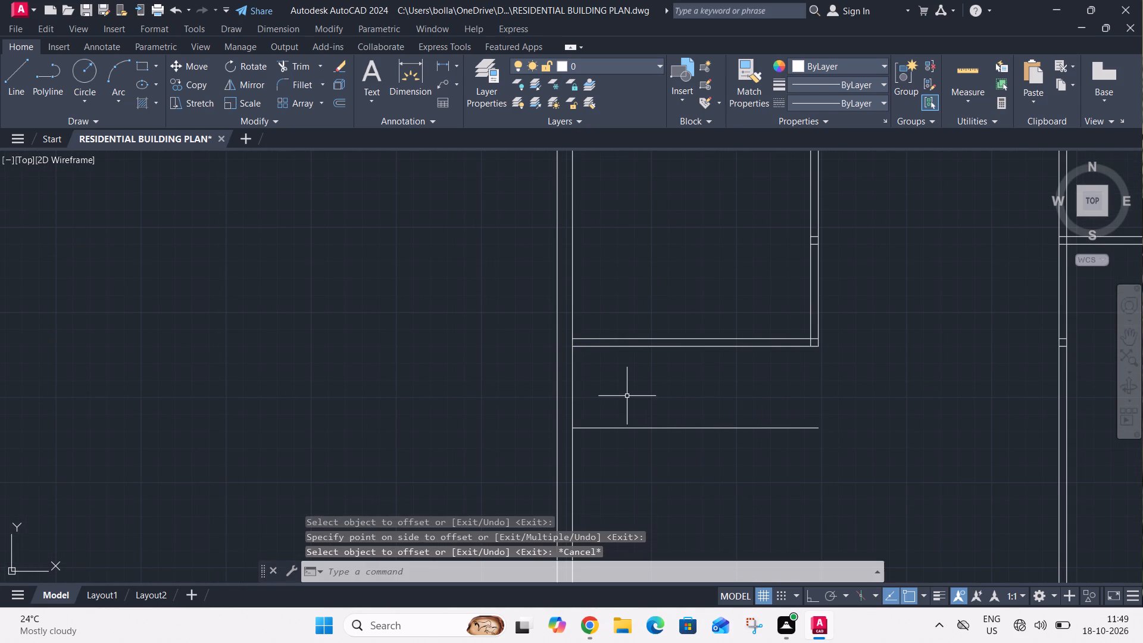
# Offset the inner line of the left outer wall 7'6" to the right.
pyautogui.write('O')
pyautogui.press('space')
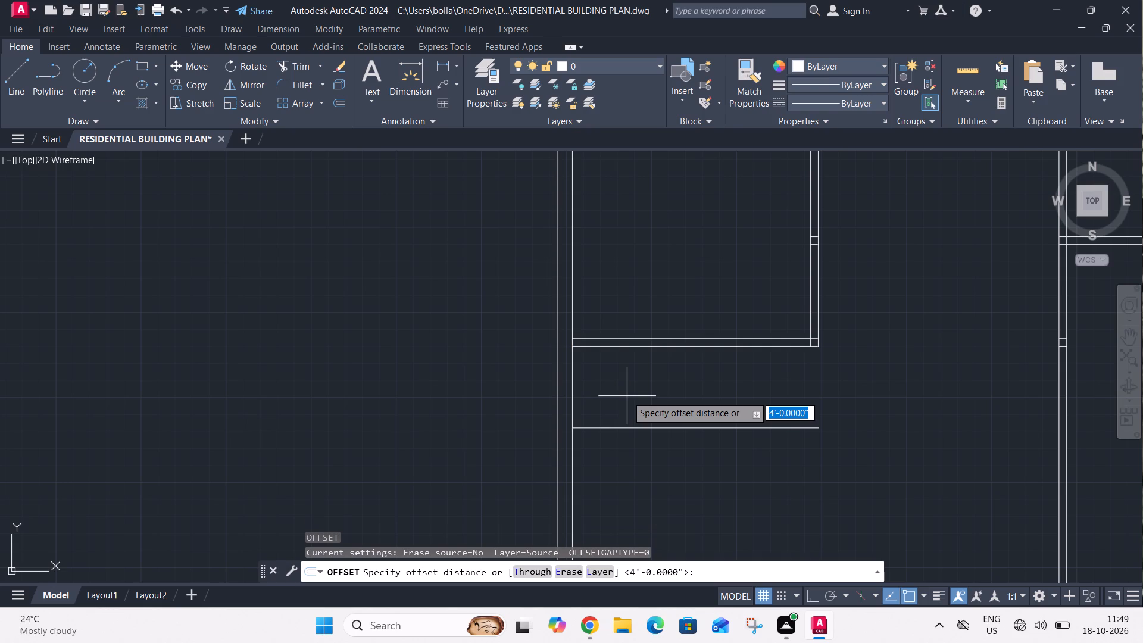
pyautogui.write('7\'6"')
pyautogui.press('Return')
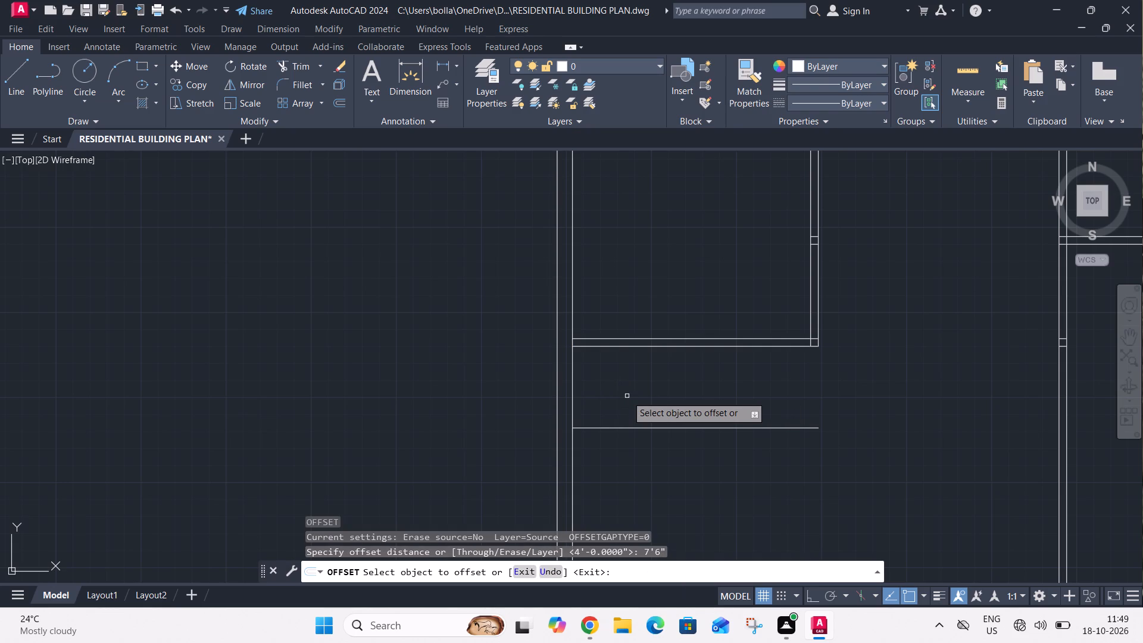
pyautogui.click(571, 407)
pyautogui.click(698, 408)
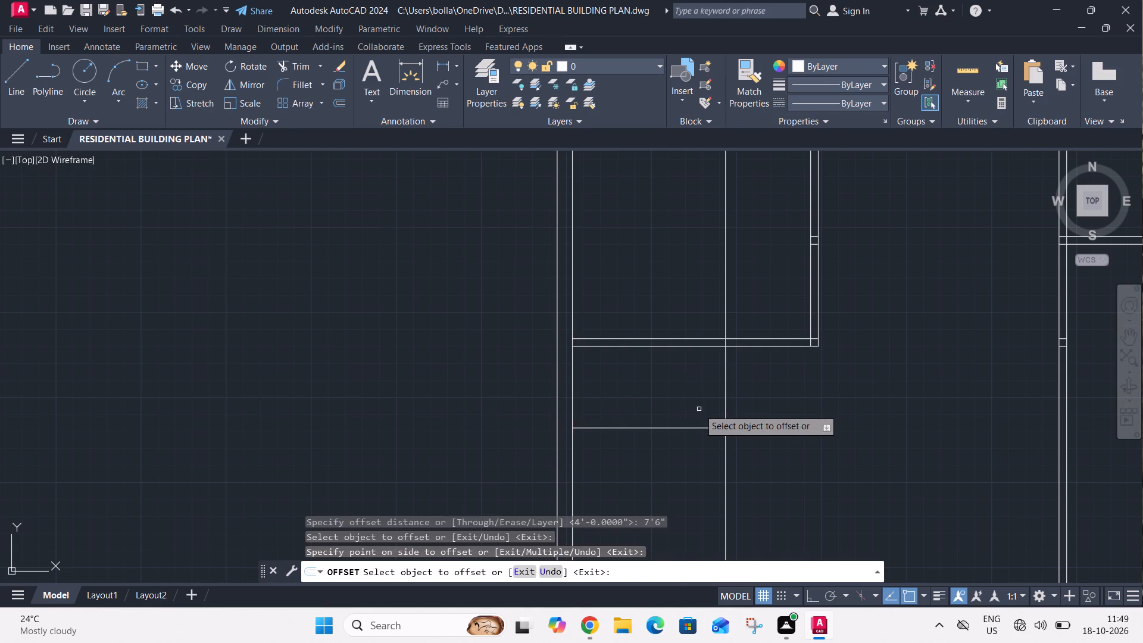
pyautogui.press('Escape')
# Give the new partitions 4.5" thickness by offsetting the new vertical line to the right and the new horizontal line downward.
pyautogui.write('O 4.5"')
pyautogui.press('Return')
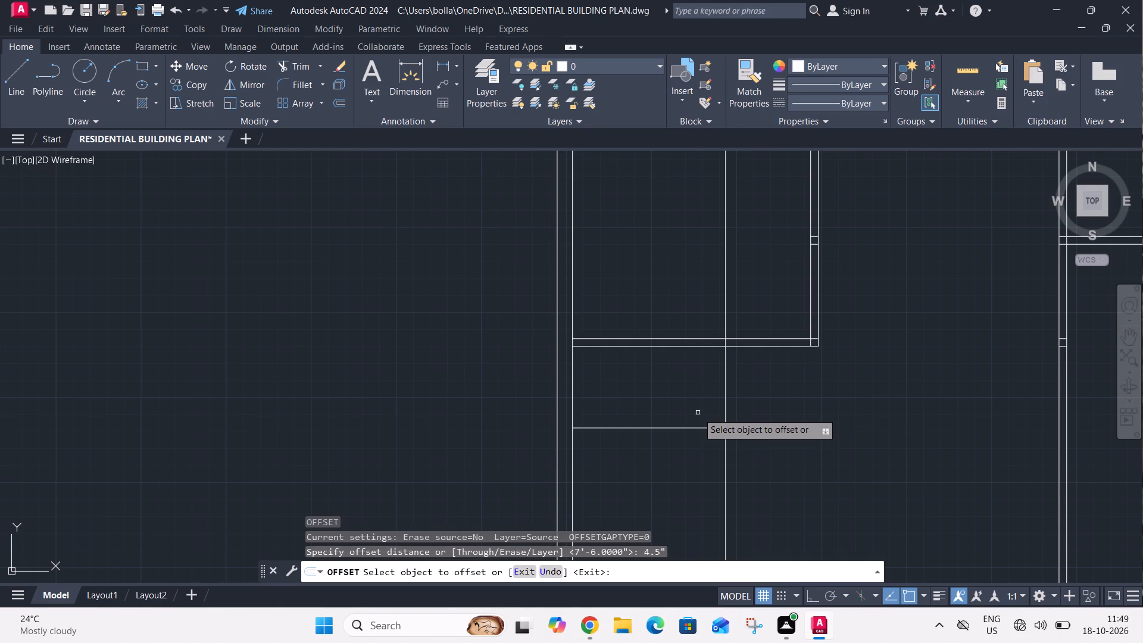
pyautogui.click(725, 406)
pyautogui.click(785, 397)
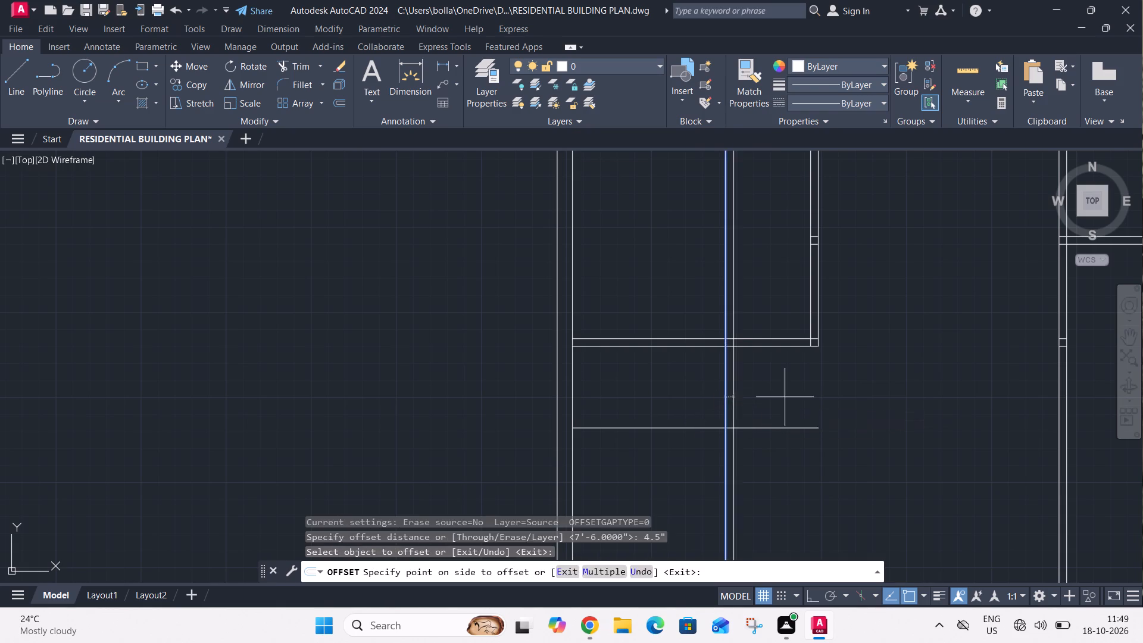
pyautogui.click(773, 426)
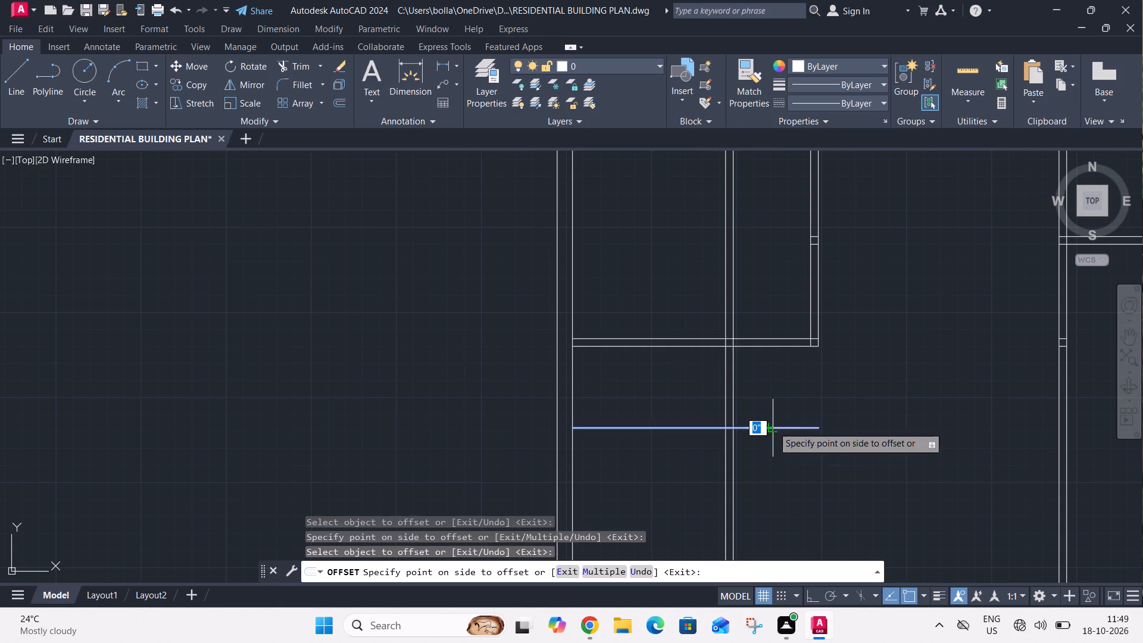
pyautogui.click(776, 453)
pyautogui.press('Escape')
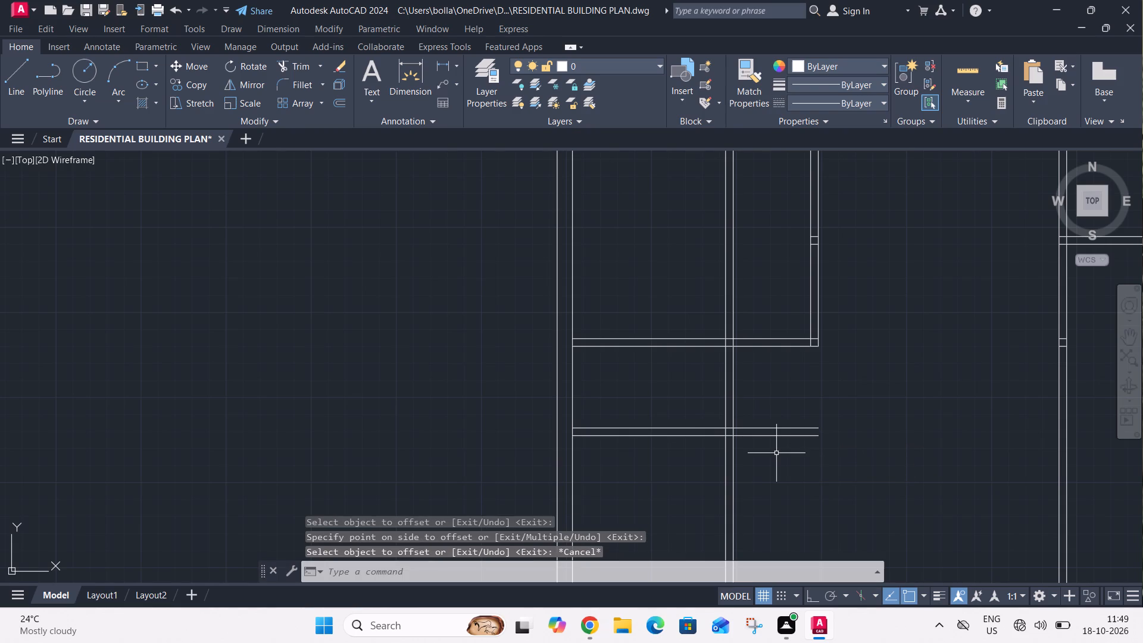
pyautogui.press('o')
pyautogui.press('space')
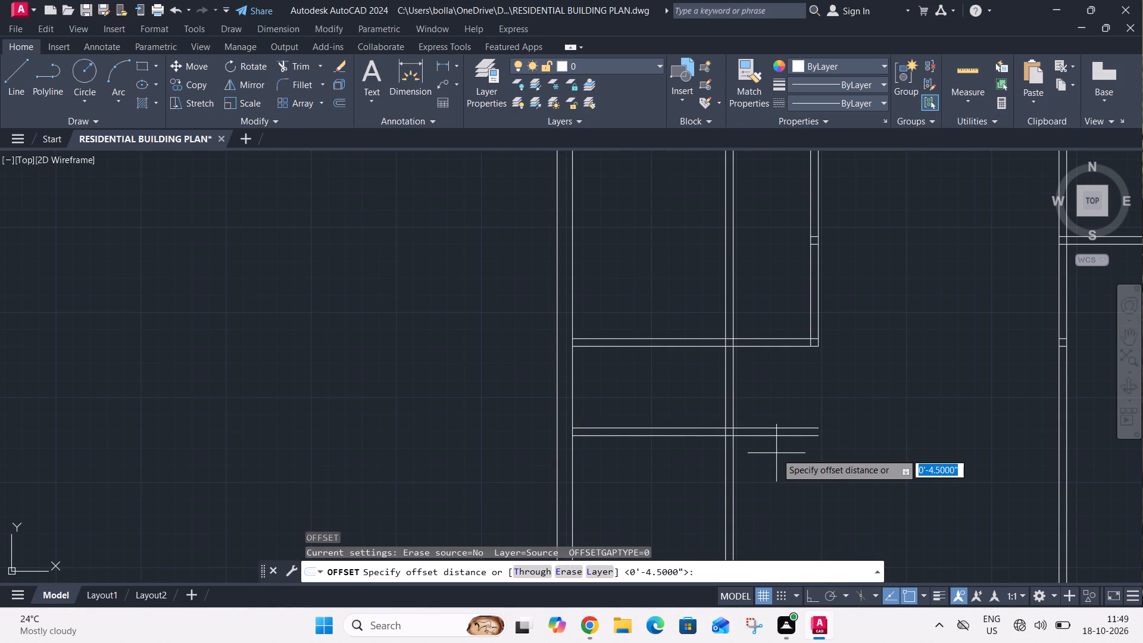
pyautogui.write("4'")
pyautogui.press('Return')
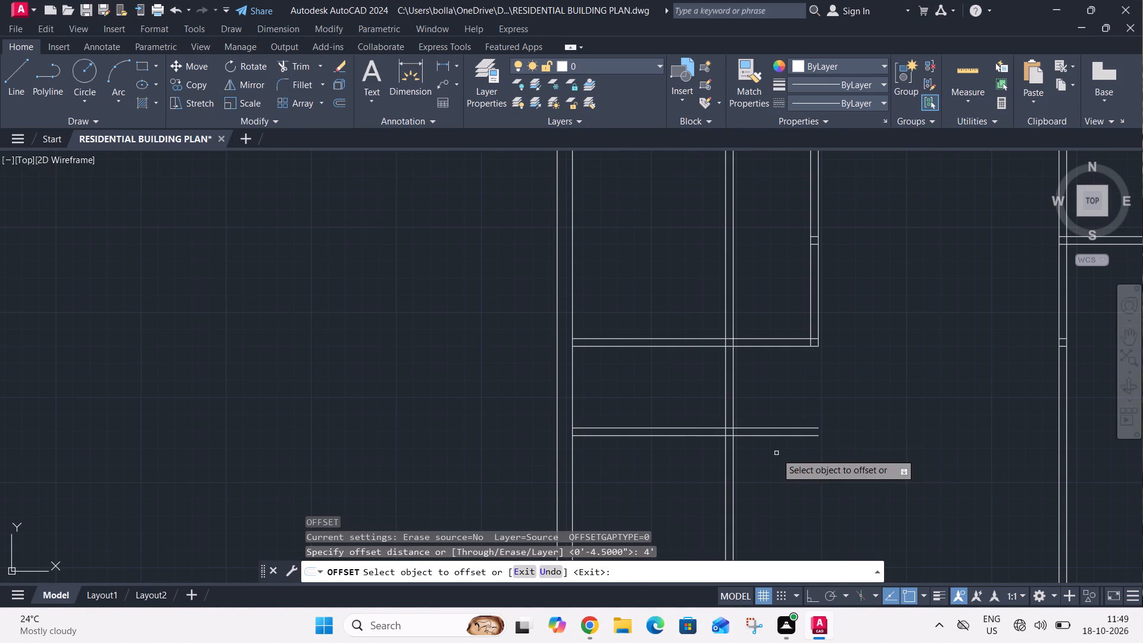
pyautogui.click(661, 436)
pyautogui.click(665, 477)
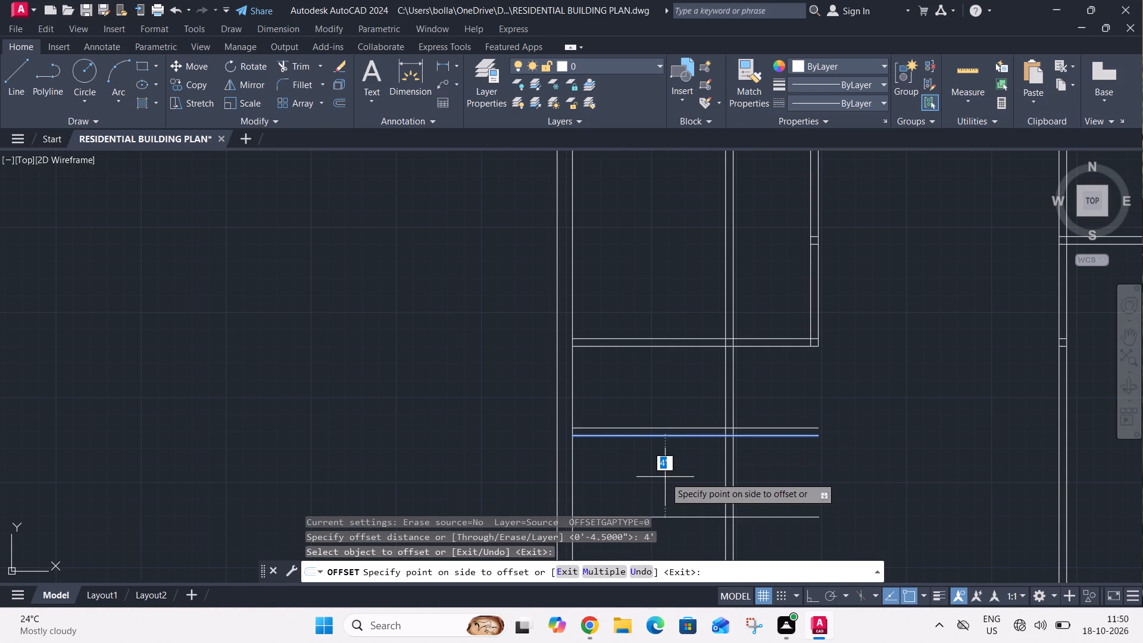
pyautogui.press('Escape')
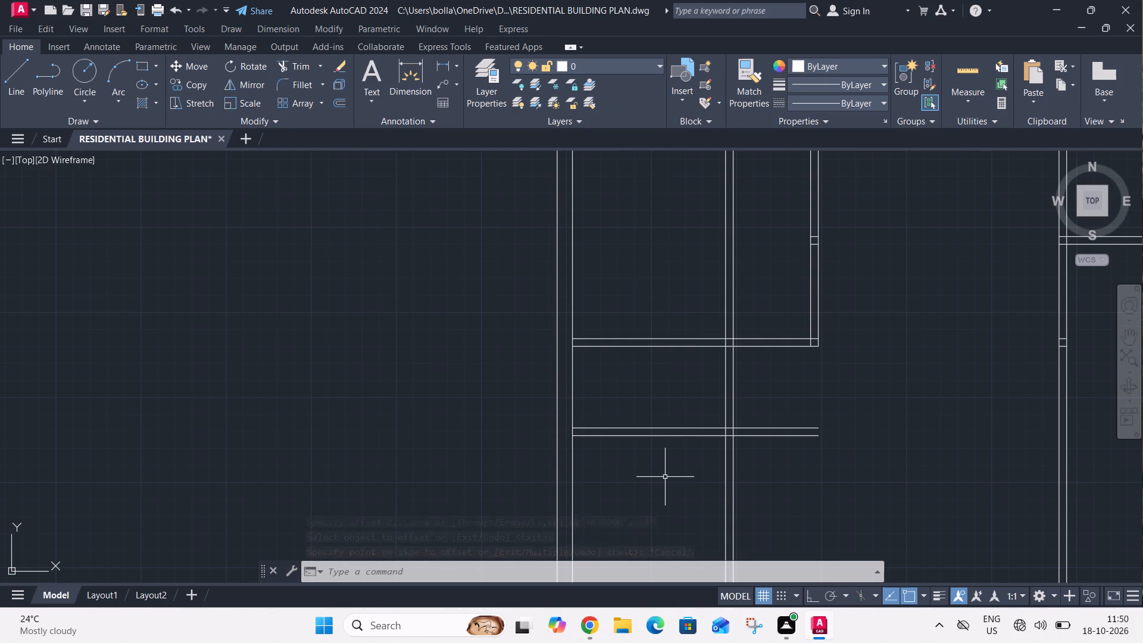
# Offset the lower line of the new horizontal partition 4' downward.
pyautogui.write("O 4'")
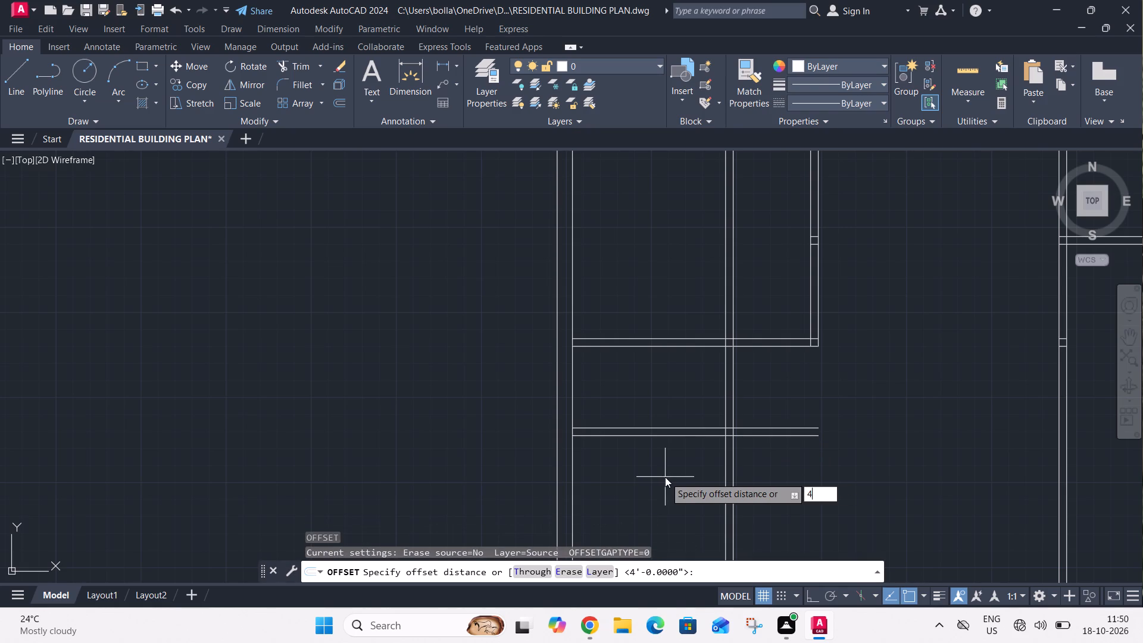
pyautogui.press('Return')
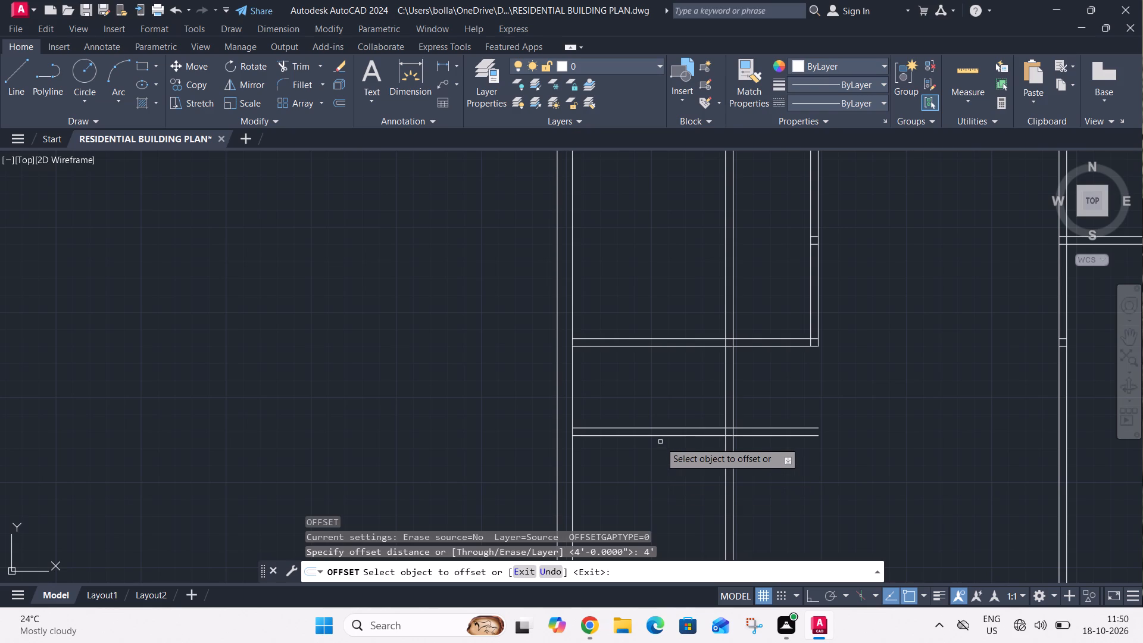
pyautogui.moveTo(665, 434); pyautogui.dragTo(665, 443)
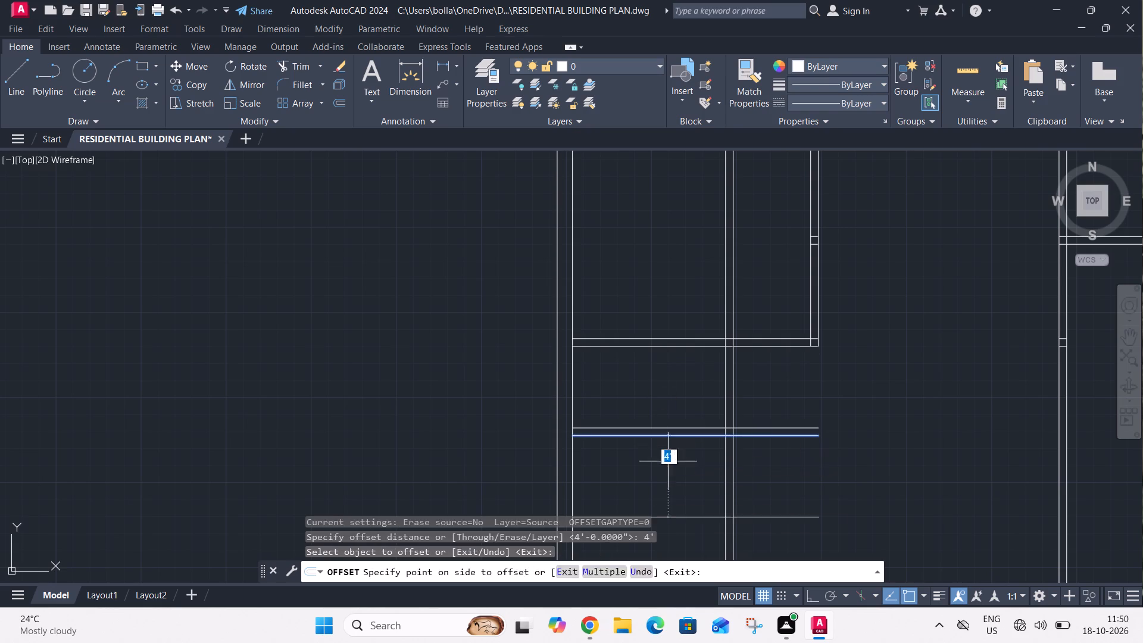
pyautogui.click(680, 505)
pyautogui.press('Escape')
# Offset the newest horizontal line 4.5" downward to give the second small partition its thickness.
pyautogui.write('O 4.5"')
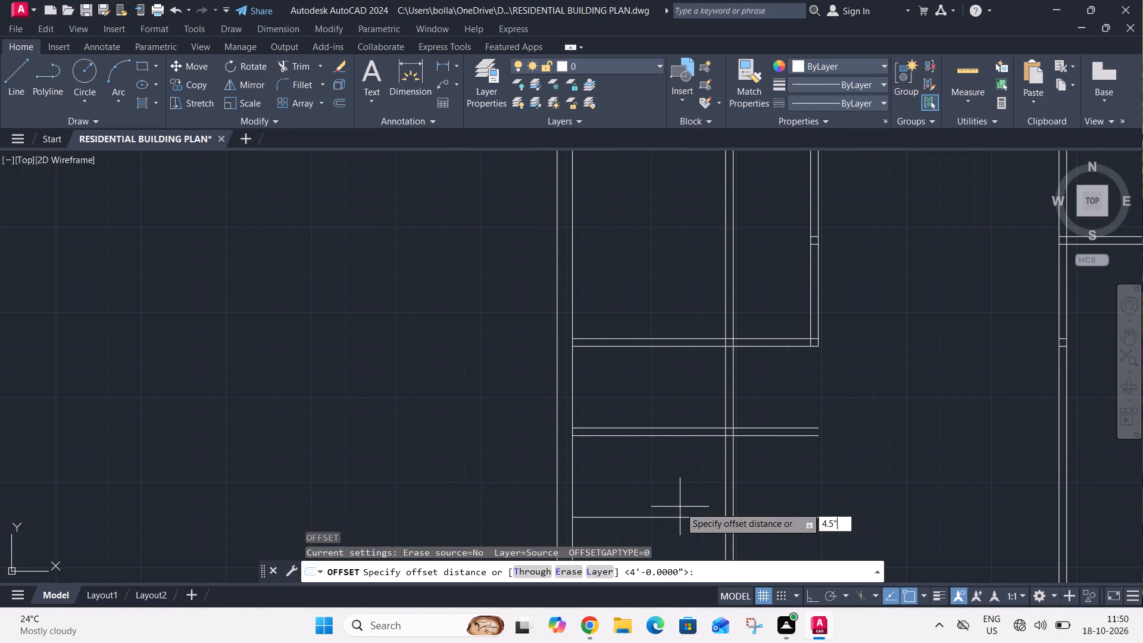
pyautogui.press('Return')
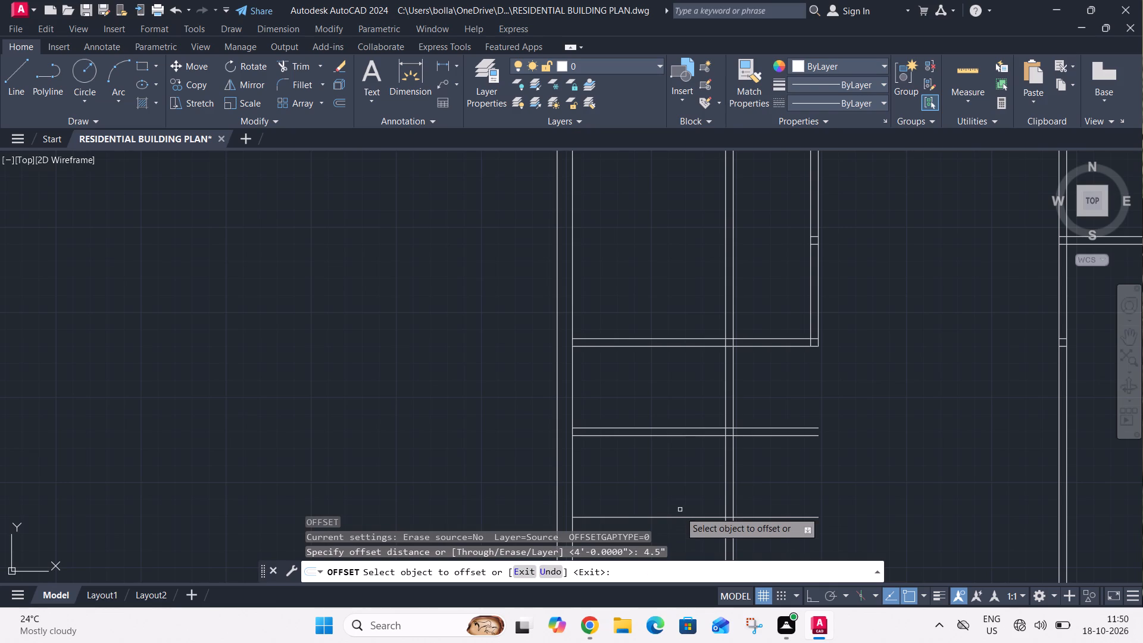
pyautogui.moveTo(678, 516); pyautogui.dragTo(669, 429, button='middle')
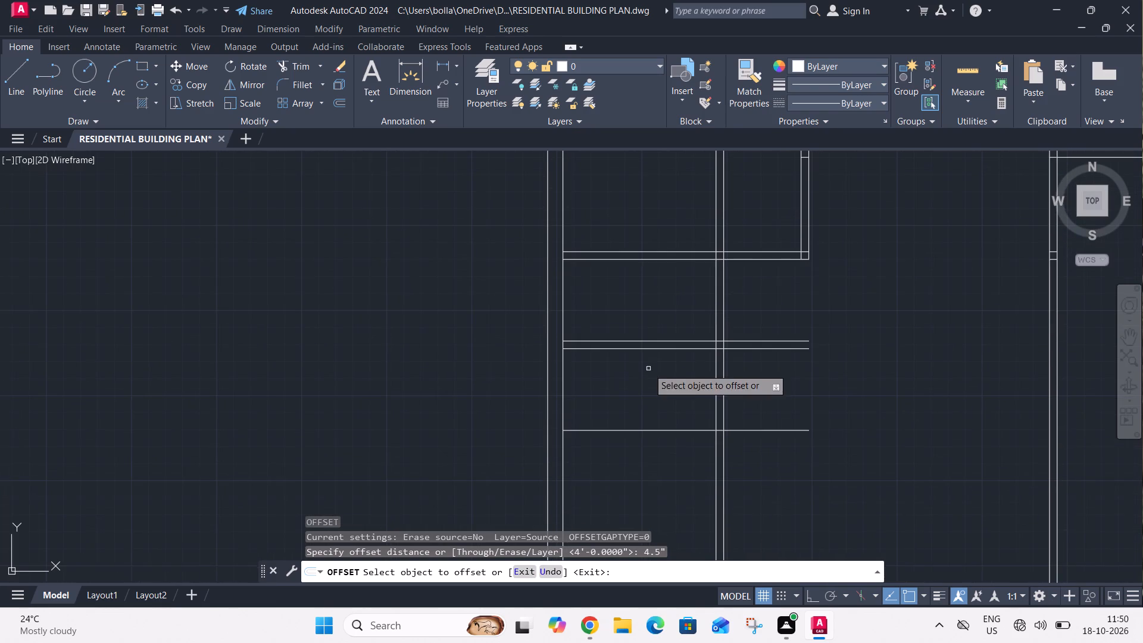
pyautogui.click(647, 429)
pyautogui.click(642, 463)
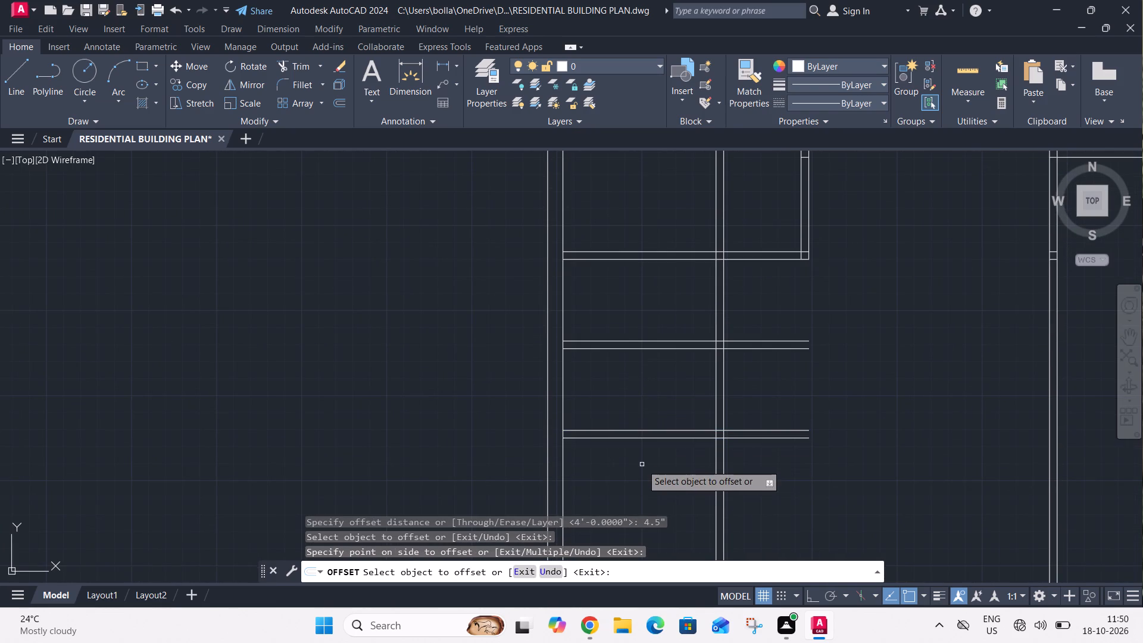
pyautogui.press('Escape')
# Trim both new double-line horizontal partitions where they extend right of the new vertical partition.
pyautogui.press('t')
pyautogui.write('R')
pyautogui.press('space')
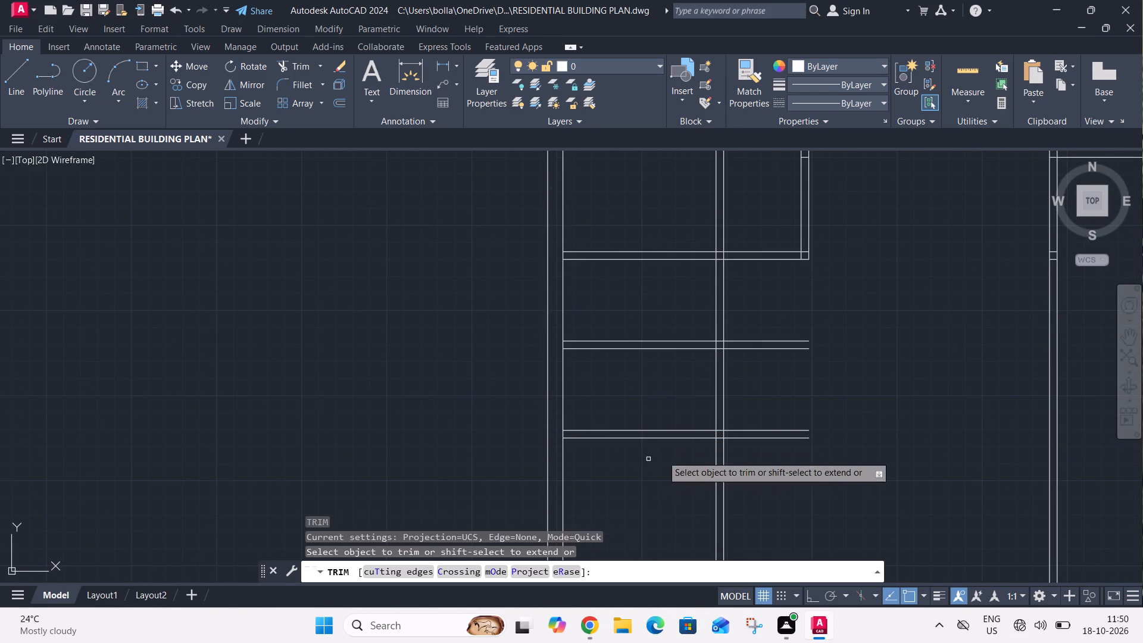
pyautogui.click(781, 478)
pyautogui.click(755, 312)
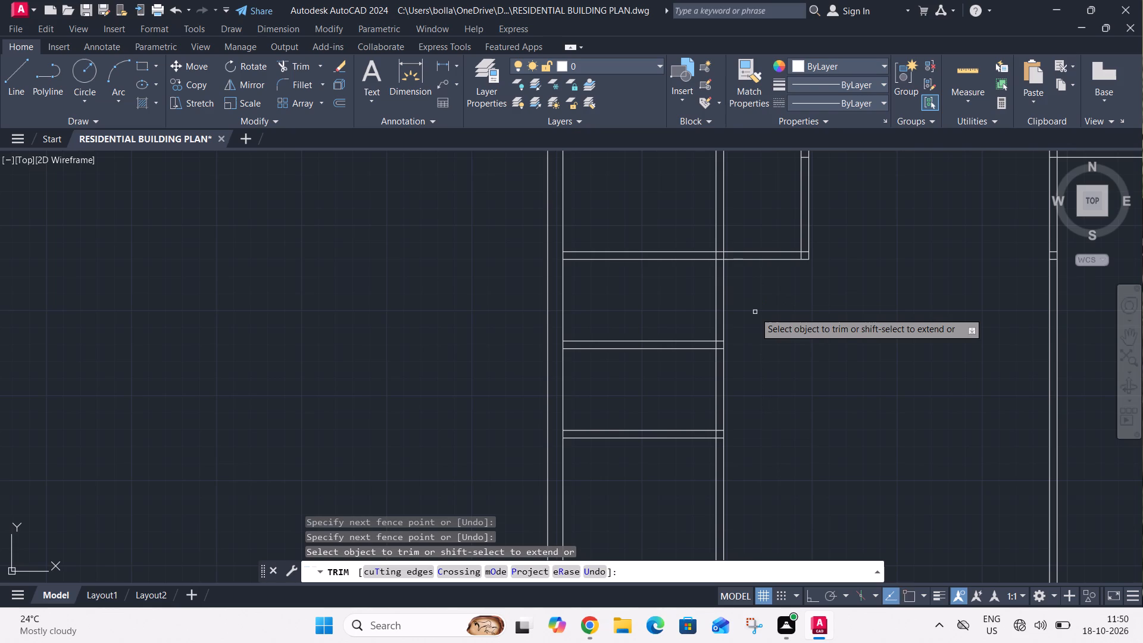
pyautogui.press('Escape')
# Measure the lower-left room's inner vertical length with a linear dimension from the lowest horizontal partition to the bottom wall's inner corner.
pyautogui.scroll(-1, 754, 315)
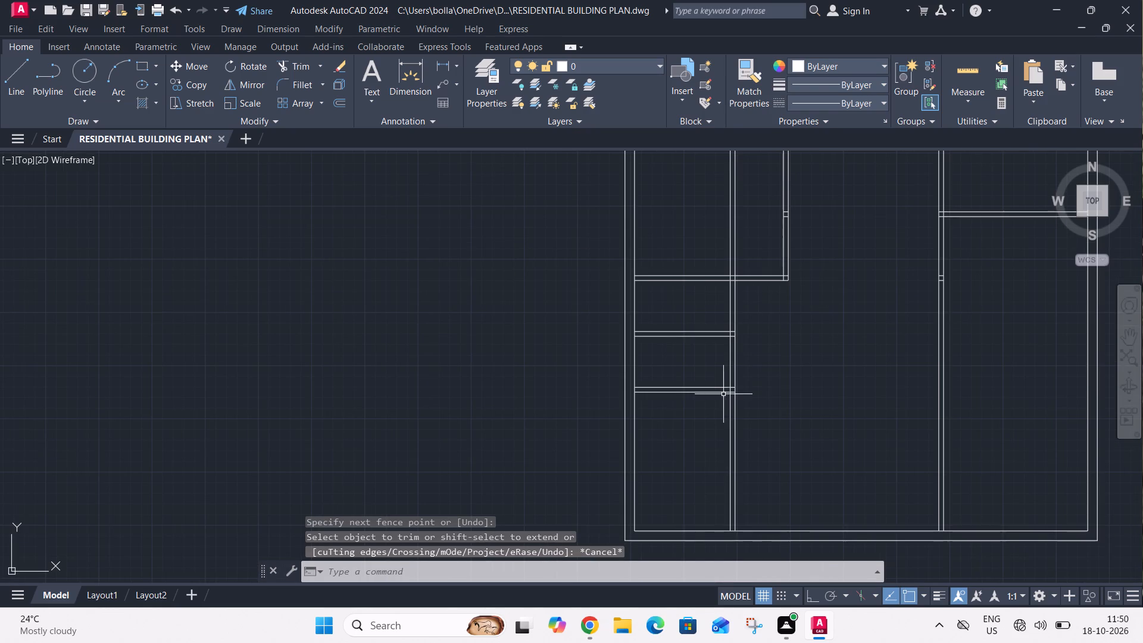
pyautogui.moveTo(708, 402); pyautogui.dragTo(737, 271, button='middle')
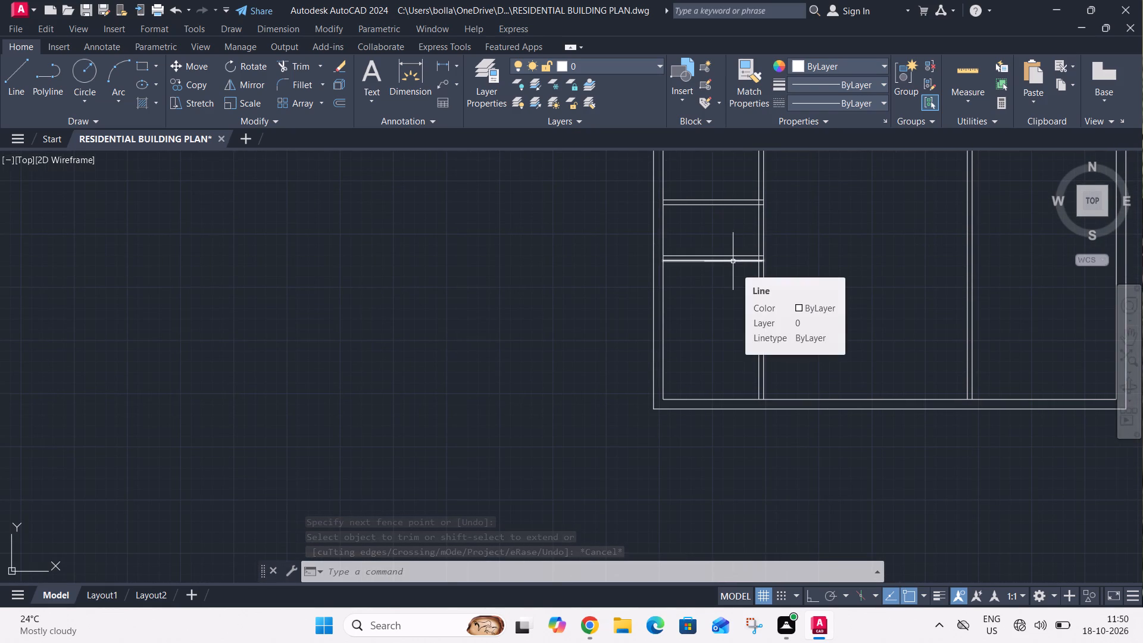
pyautogui.press('Escape')
pyautogui.moveTo(450, 67); pyautogui.dragTo(450, 72)
pyautogui.click(661, 261)
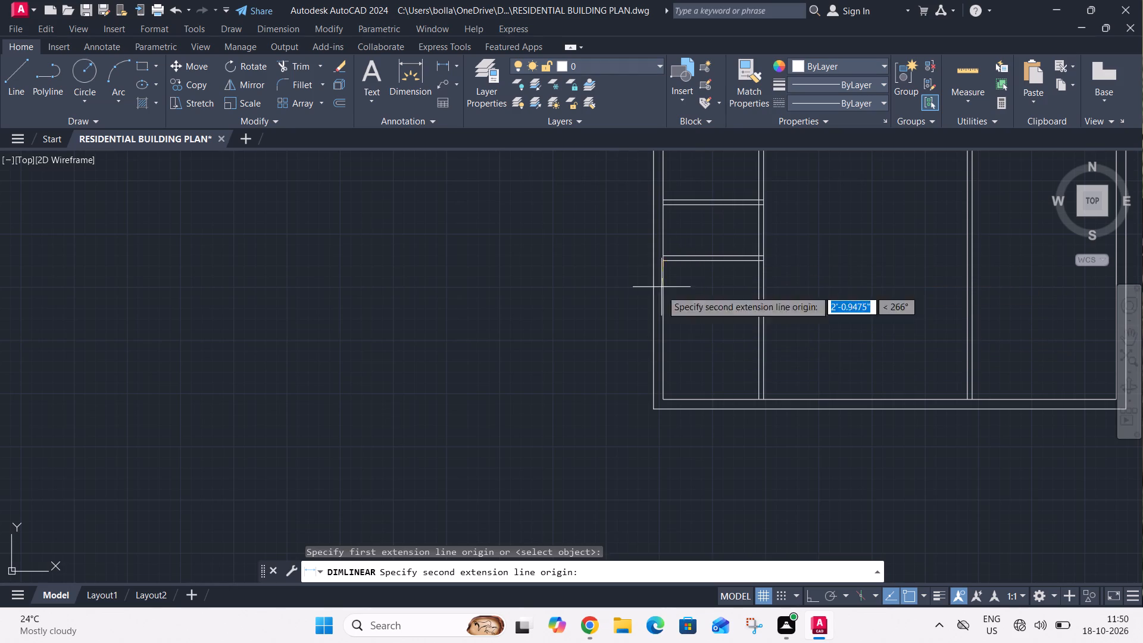
pyautogui.click(662, 398)
pyautogui.scroll(1, 680, 405)
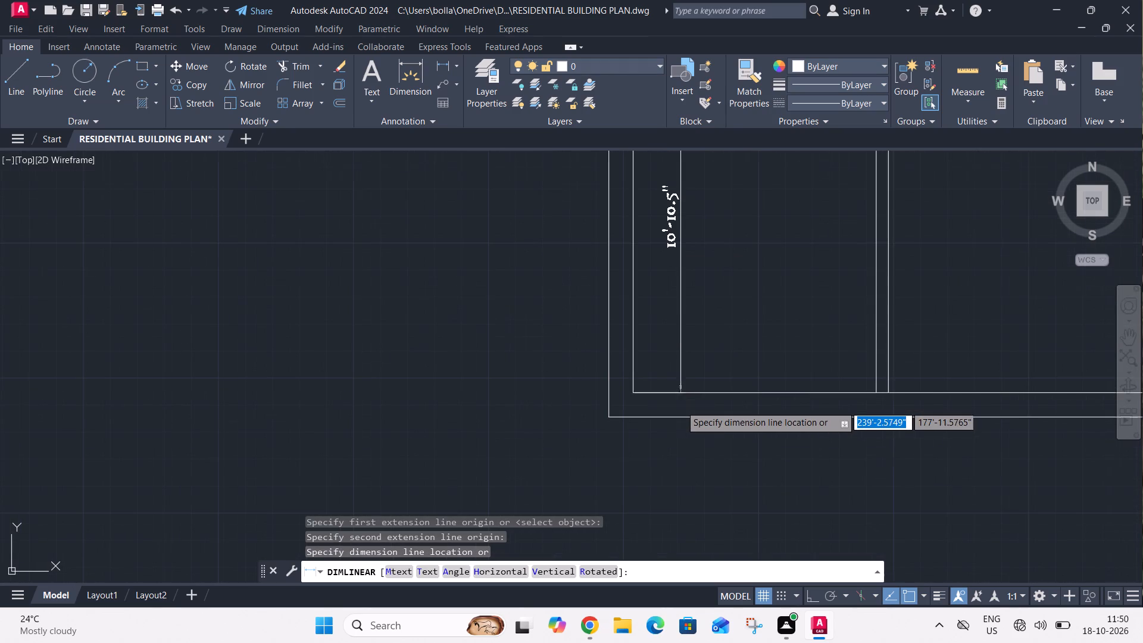
pyautogui.scroll(1, 680, 405)
pyautogui.press('Escape')
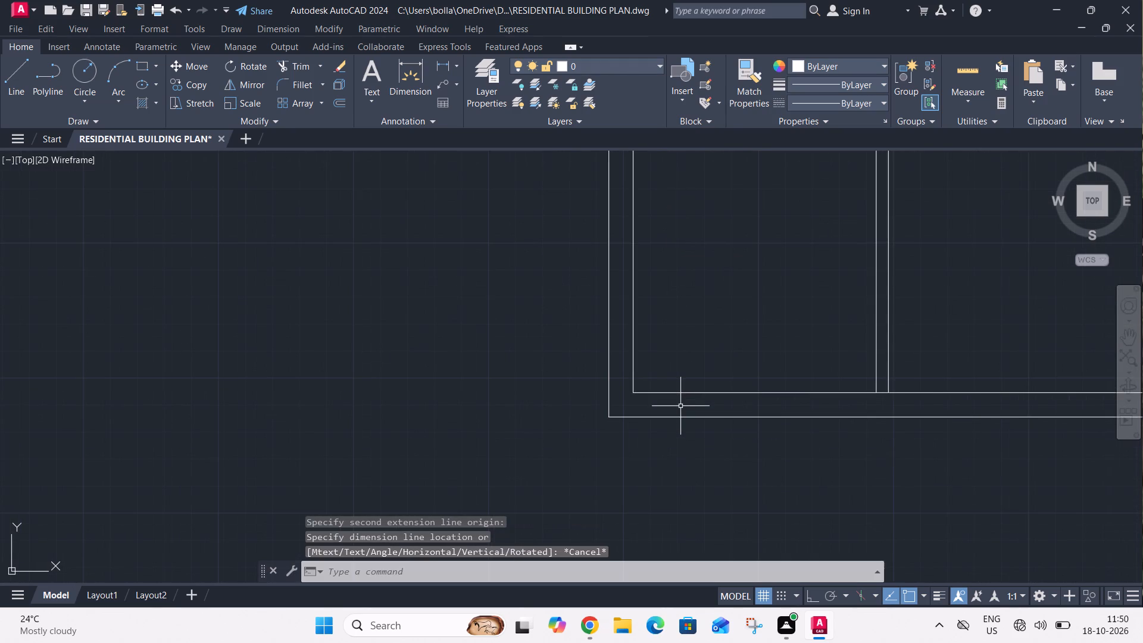
# Measure the upper-left room's inner vertical length with a linear dimension from the top wall's inner corner to the horizontal partition below.
pyautogui.scroll(-1, 680, 406)
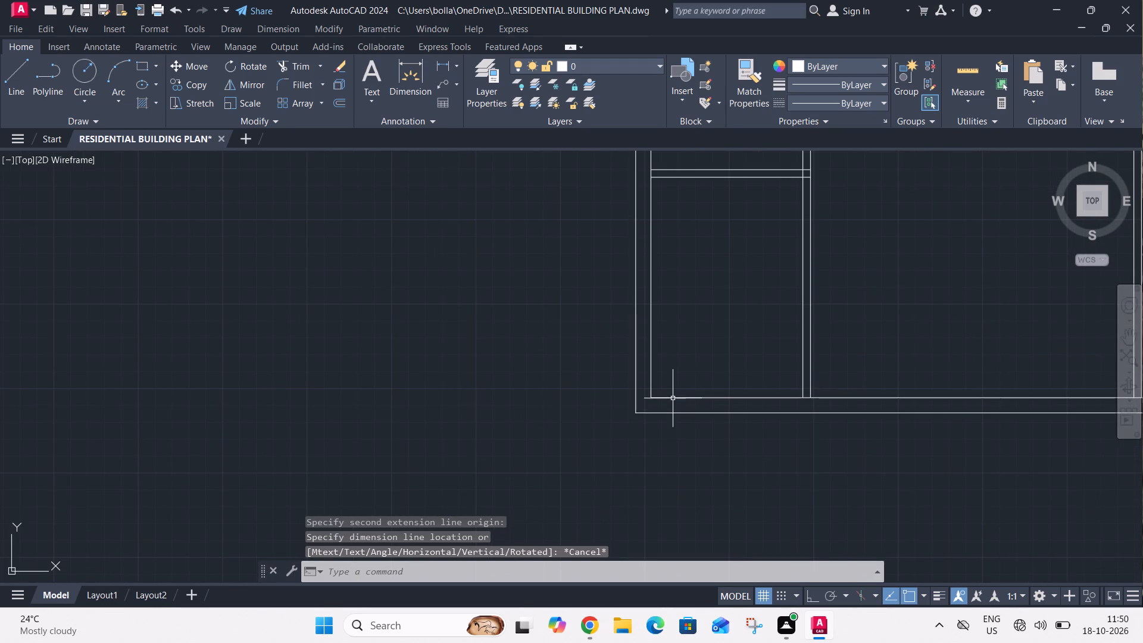
pyautogui.scroll(-3, 673, 391)
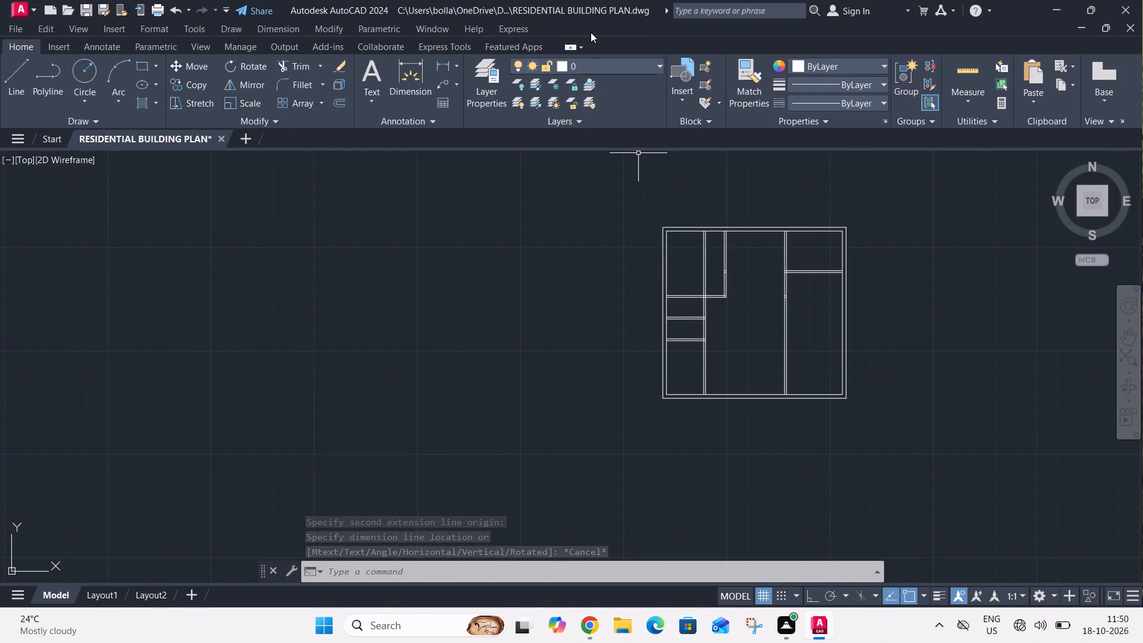
pyautogui.click(450, 65)
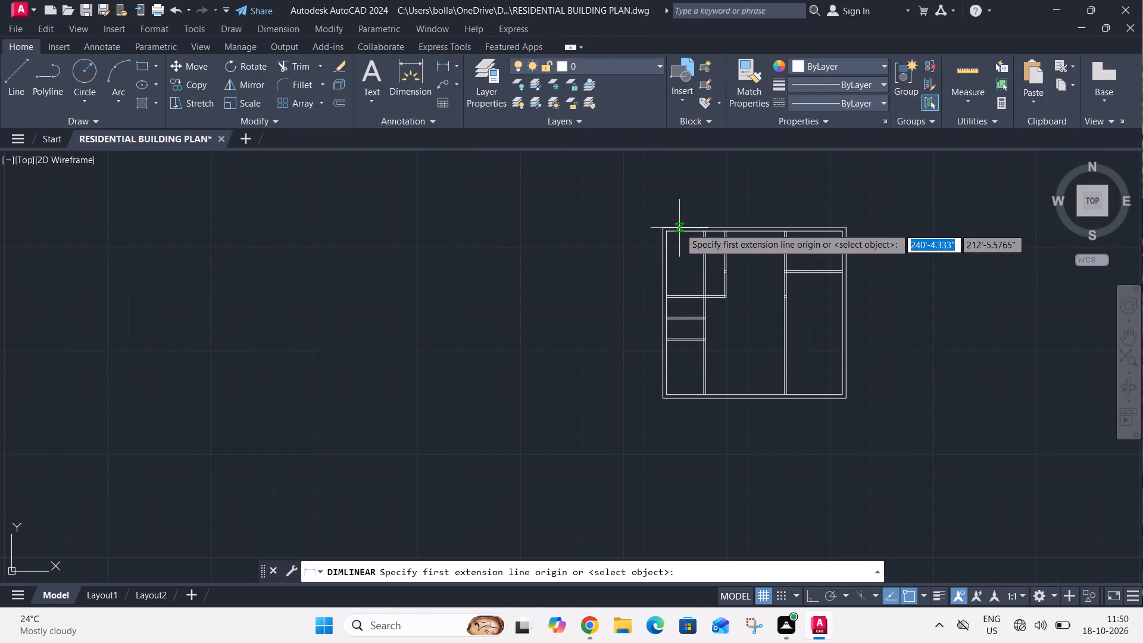
pyautogui.scroll(2, 651, 233)
pyautogui.click(685, 230)
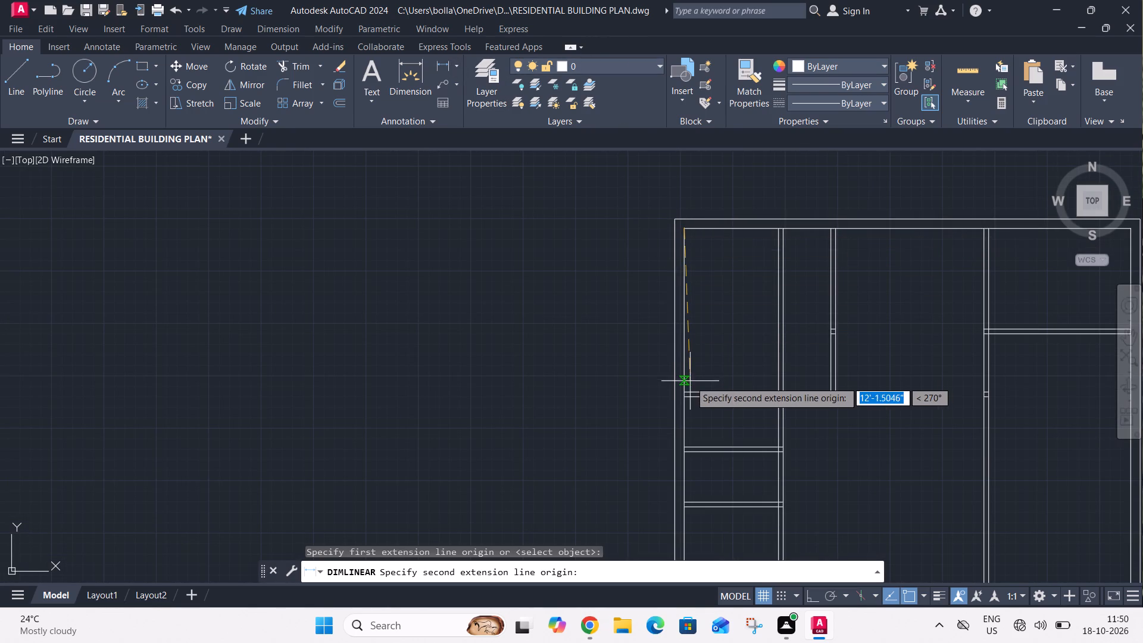
pyautogui.click(686, 391)
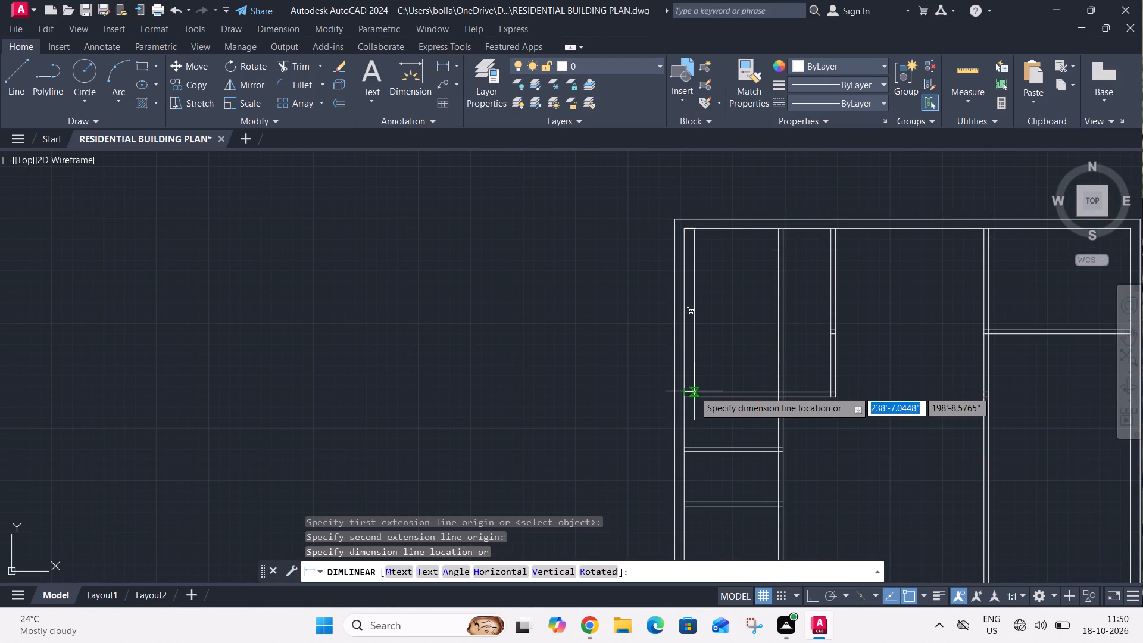
pyautogui.scroll(1, 694, 391)
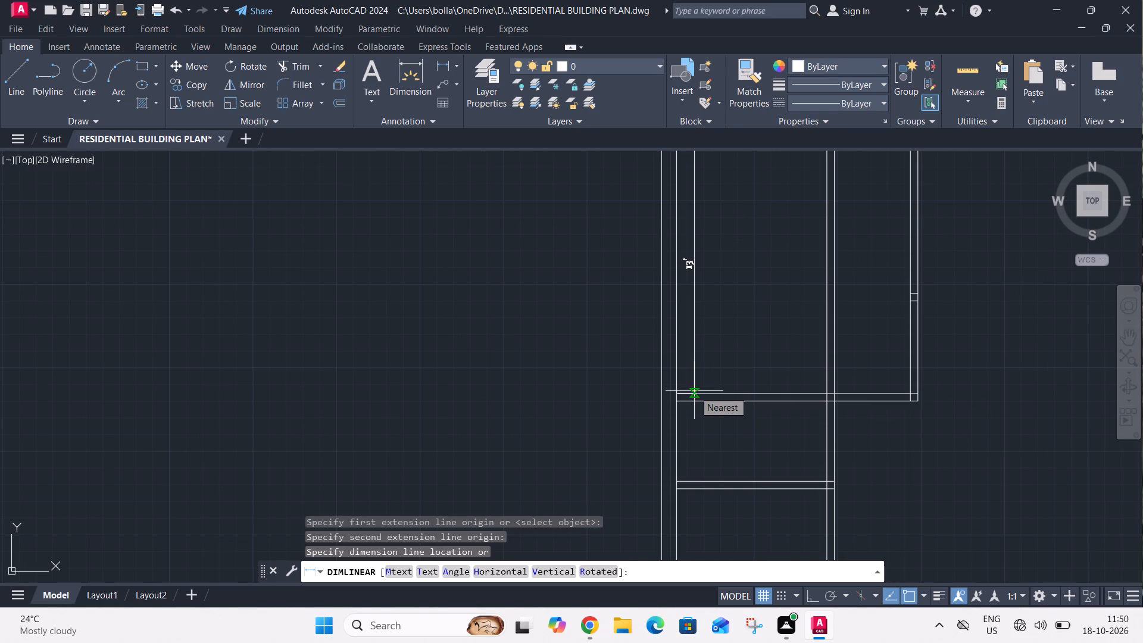
pyautogui.scroll(1, 694, 391)
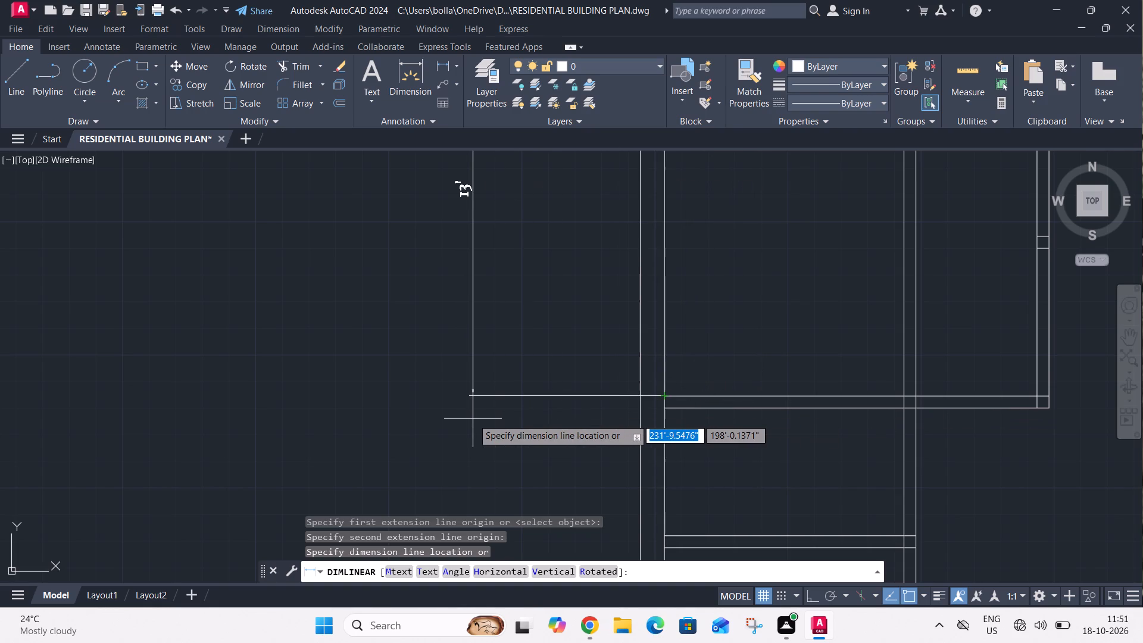
pyautogui.press('Escape')
pyautogui.scroll(-3, 473, 410)
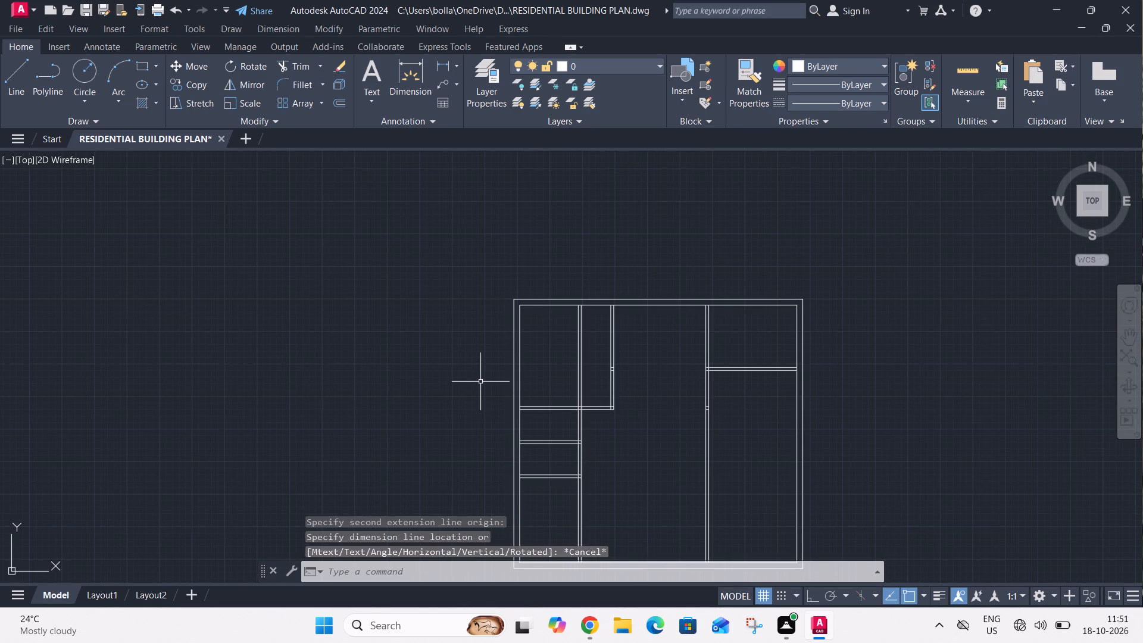
# Trim the left double-line vertical partition above the upper-left room's bottom partition and below the lowest small horizontal partition.
pyautogui.moveTo(480, 376); pyautogui.dragTo(520, 233, button='middle')
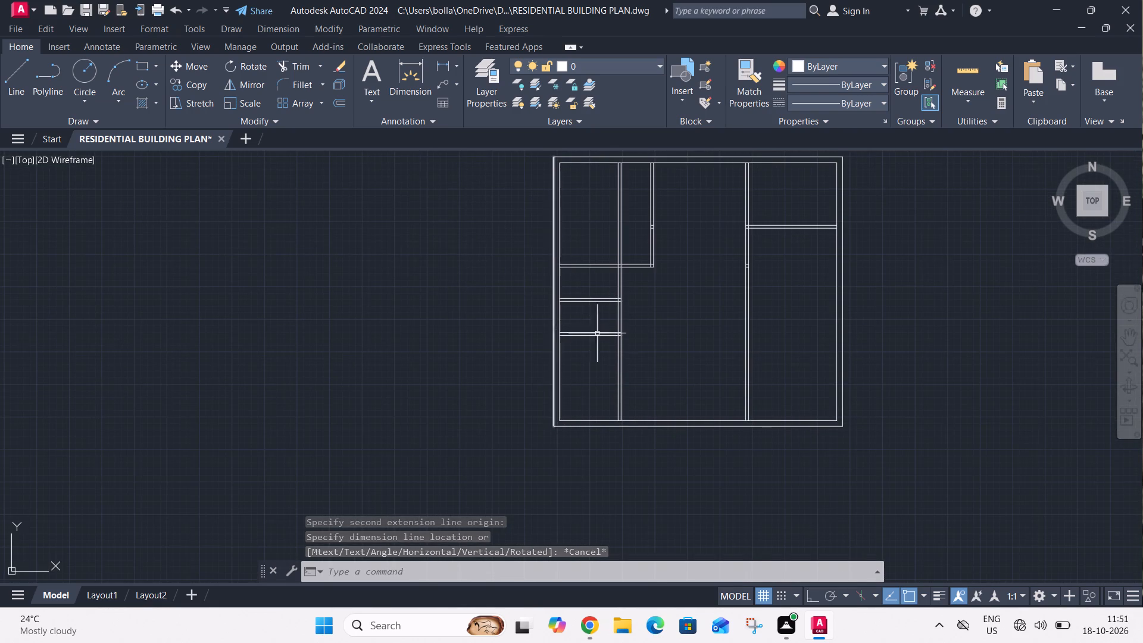
pyautogui.moveTo(664, 364); pyautogui.dragTo(546, 357, button='middle')
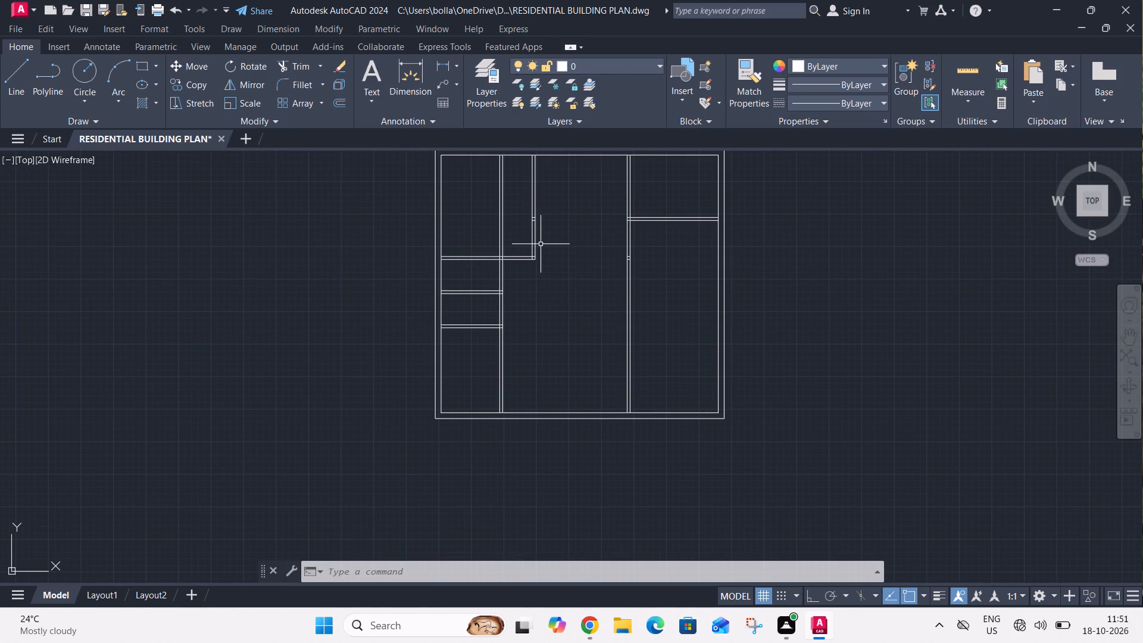
pyautogui.press('r')
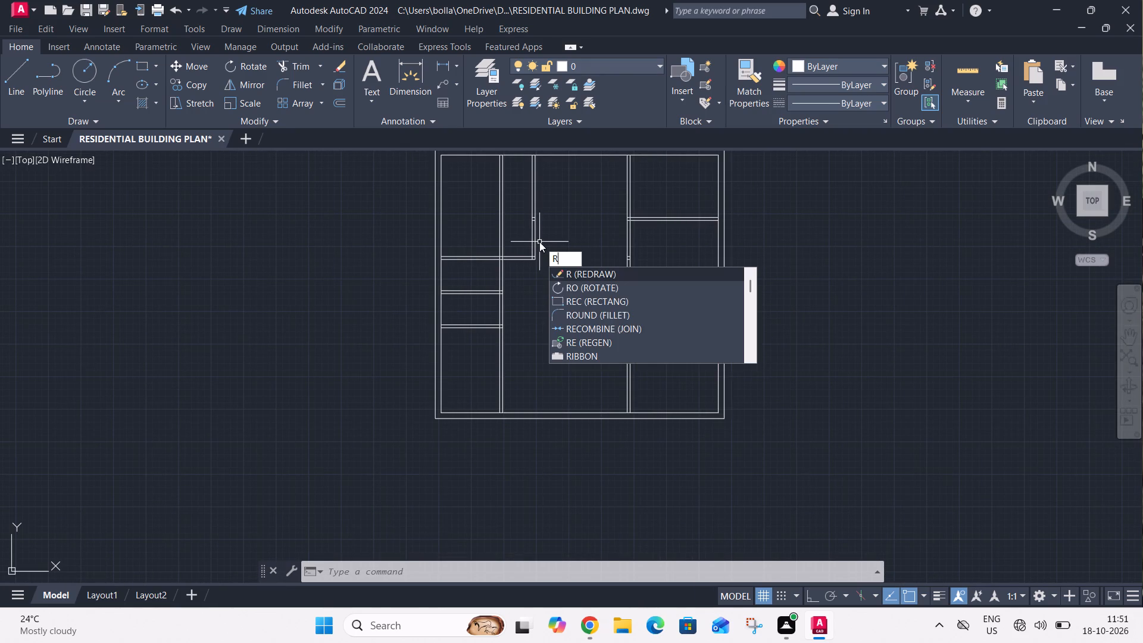
pyautogui.press('Escape')
pyautogui.write('TR')
pyautogui.press('space')
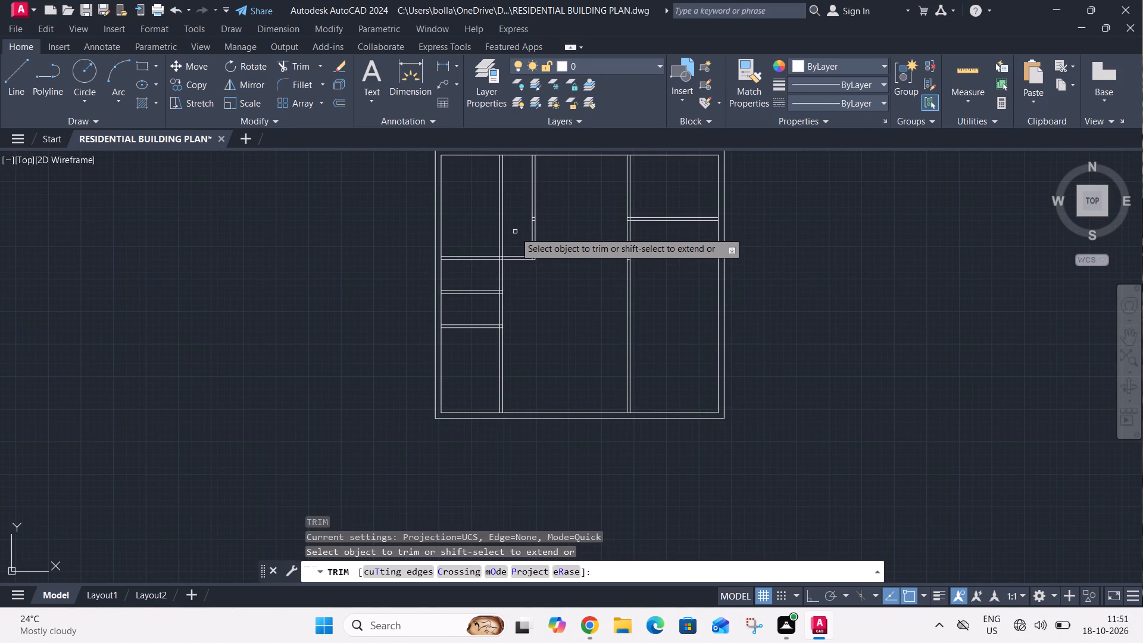
pyautogui.click(515, 232)
pyautogui.click(488, 233)
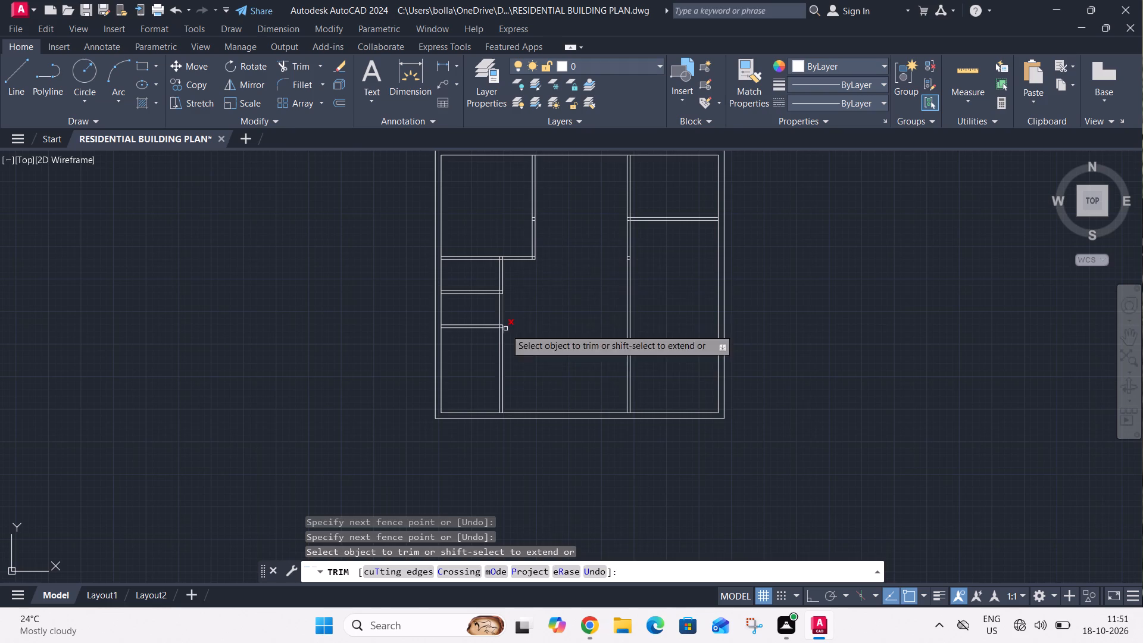
pyautogui.click(503, 378)
pyautogui.click(494, 377)
pyautogui.click(523, 385)
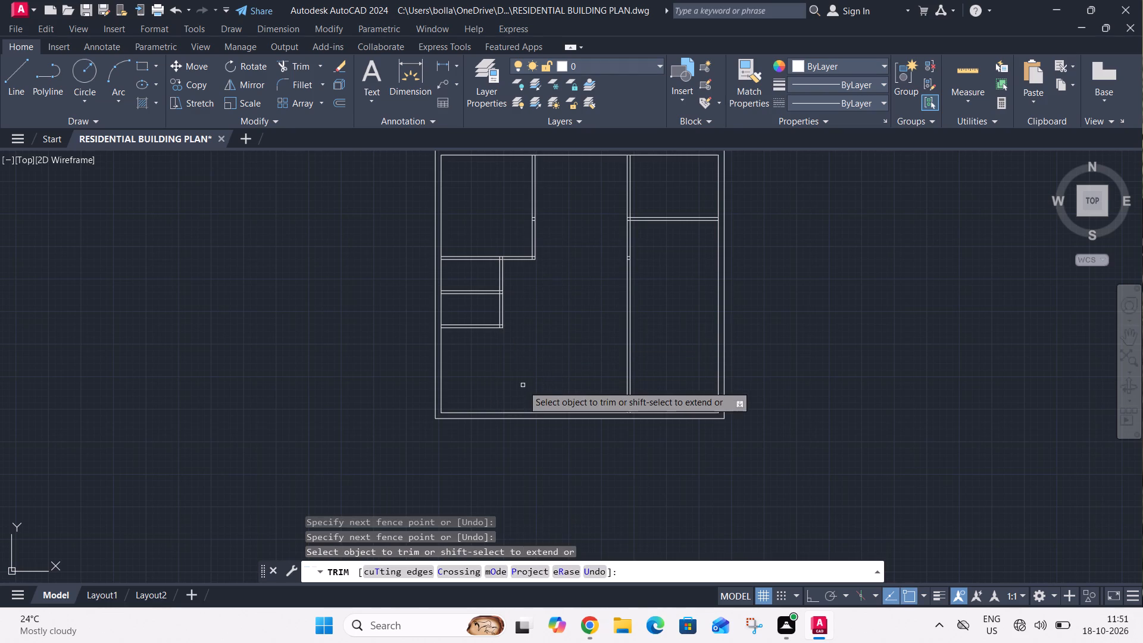
pyautogui.press('Escape')
# Extend both lines of the upper-left room's right-hand vertical partition down to the bottom wall.
pyautogui.write('EX')
pyautogui.press('space')
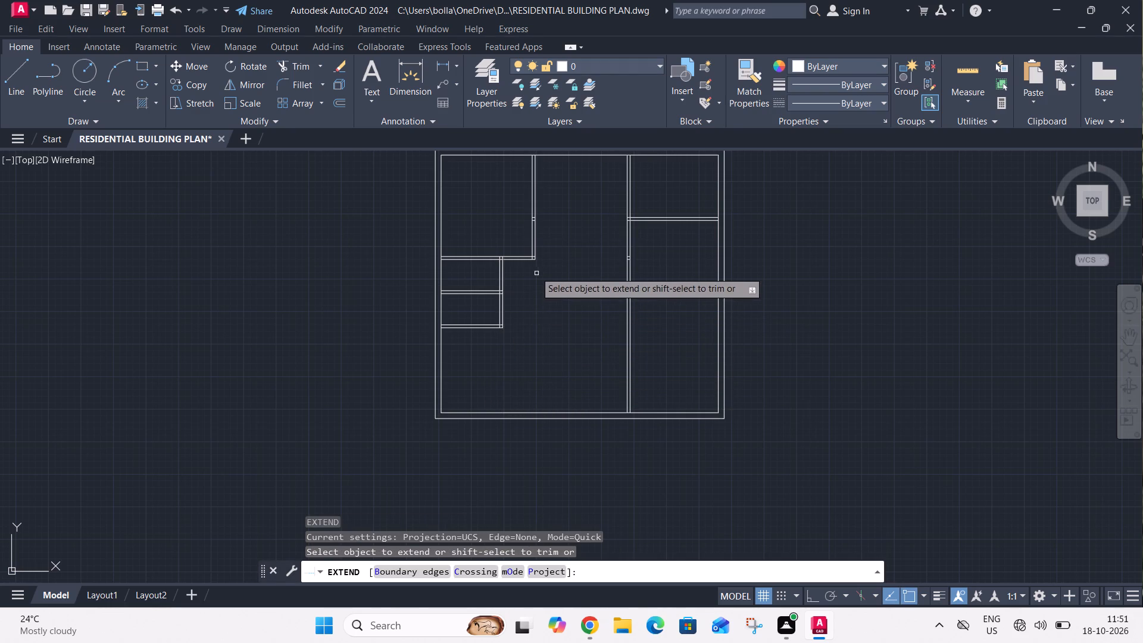
pyautogui.click(531, 249)
pyautogui.click(533, 248)
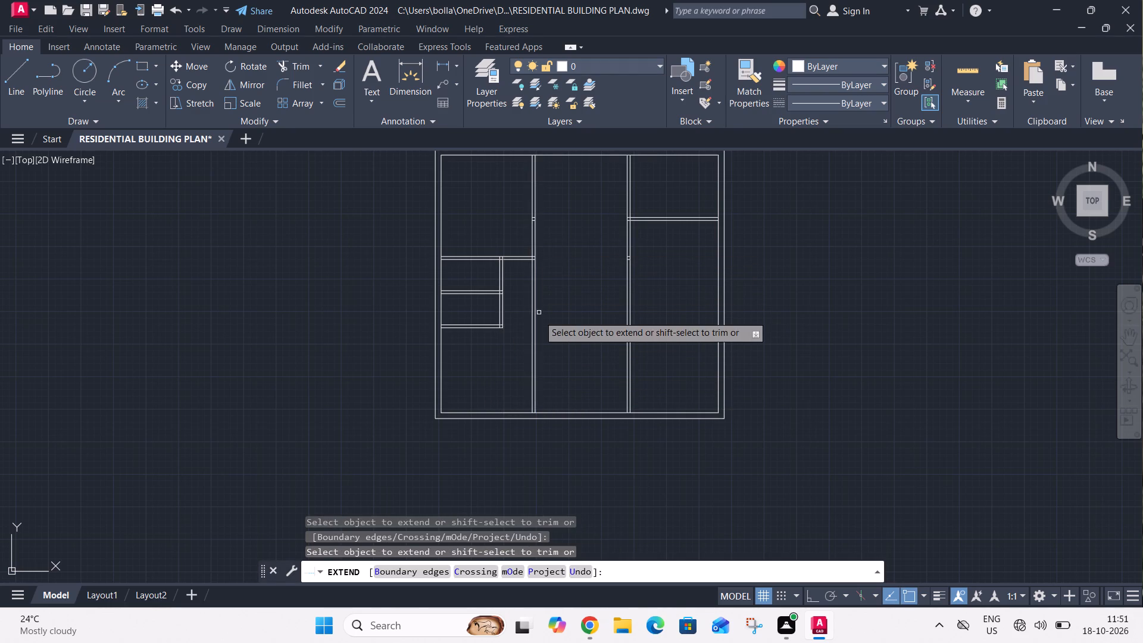
pyautogui.press('Escape')
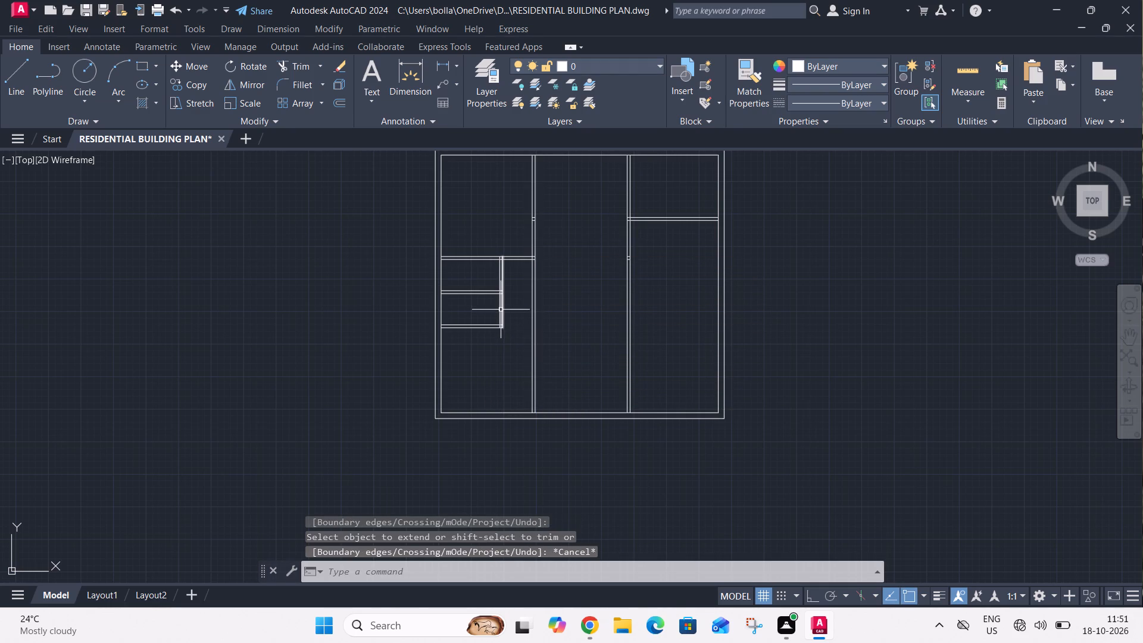
# Extend both lines of the lowest left-side horizontal partition right to the extended vertical partition.
pyautogui.press('space')
pyautogui.click(490, 324)
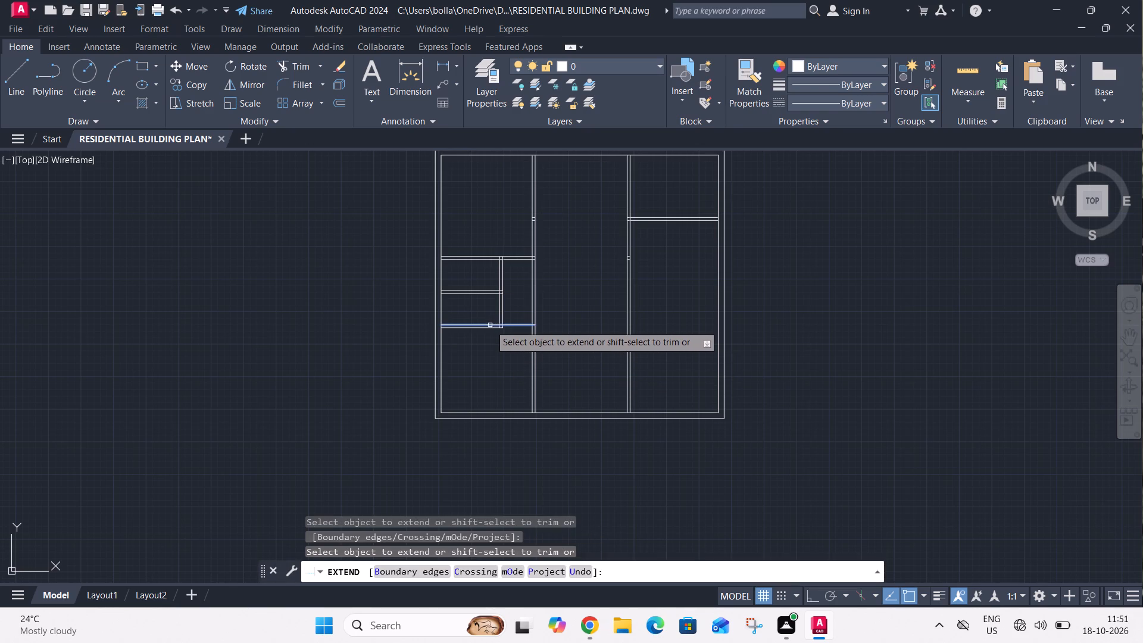
pyautogui.click(490, 327)
pyautogui.press('Escape')
# Trim both lines of the extended vertical partition between the upper-left room and the lowest left-side horizontal partition.
pyautogui.write('TR')
pyautogui.press('space')
pyautogui.click(546, 291)
pyautogui.click(522, 295)
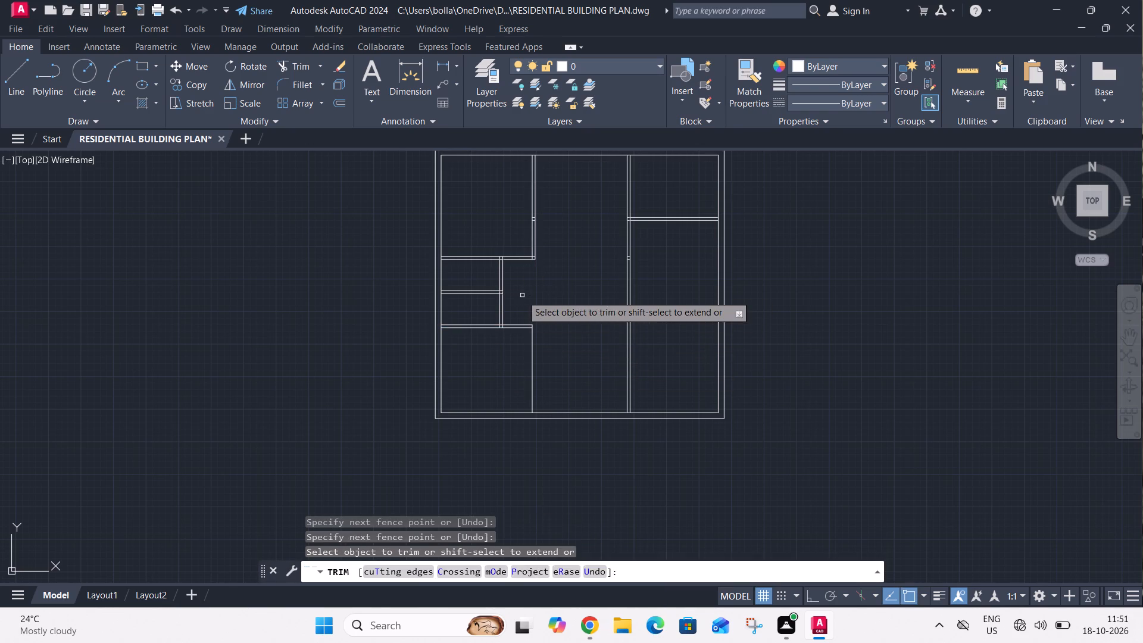
pyautogui.press('Escape')
# Measure the upper-right room's inner width with a linear dimension from its left partition to the right wall's inner corner.
pyautogui.moveTo(559, 330); pyautogui.dragTo(554, 338, button='middle')
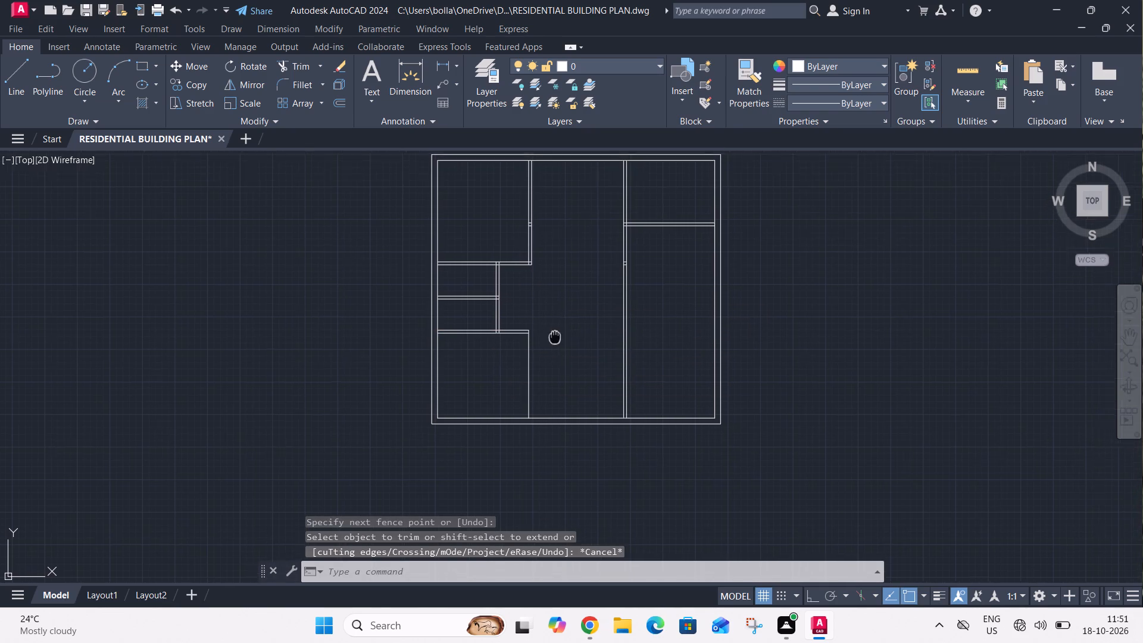
pyautogui.moveTo(554, 338); pyautogui.dragTo(403, 397, button='middle')
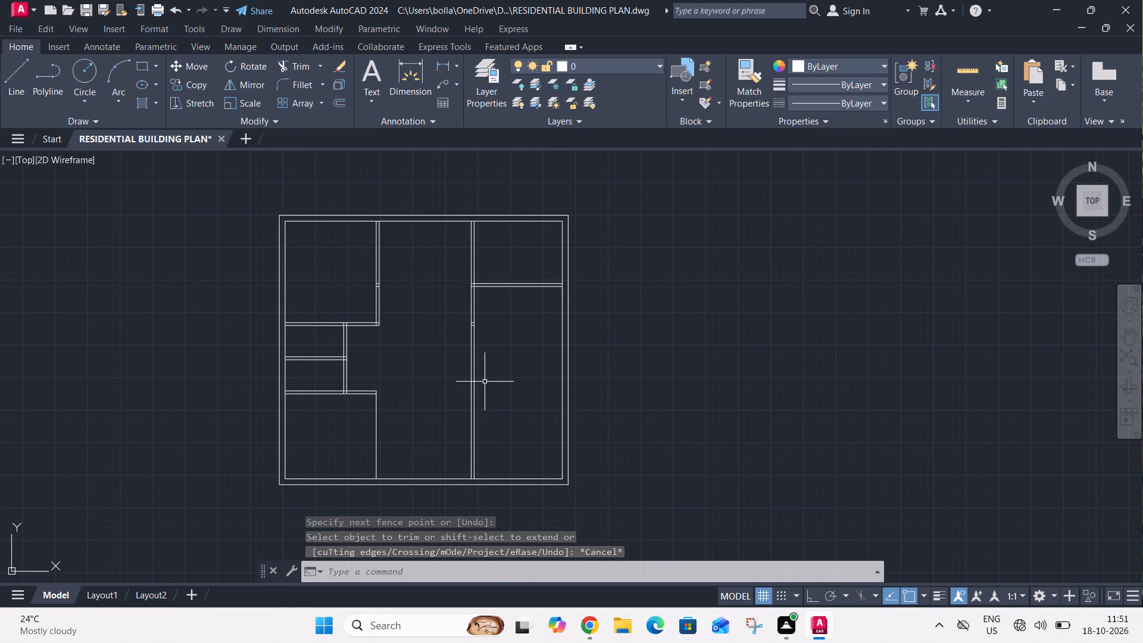
pyautogui.press('Escape')
pyautogui.click(442, 67)
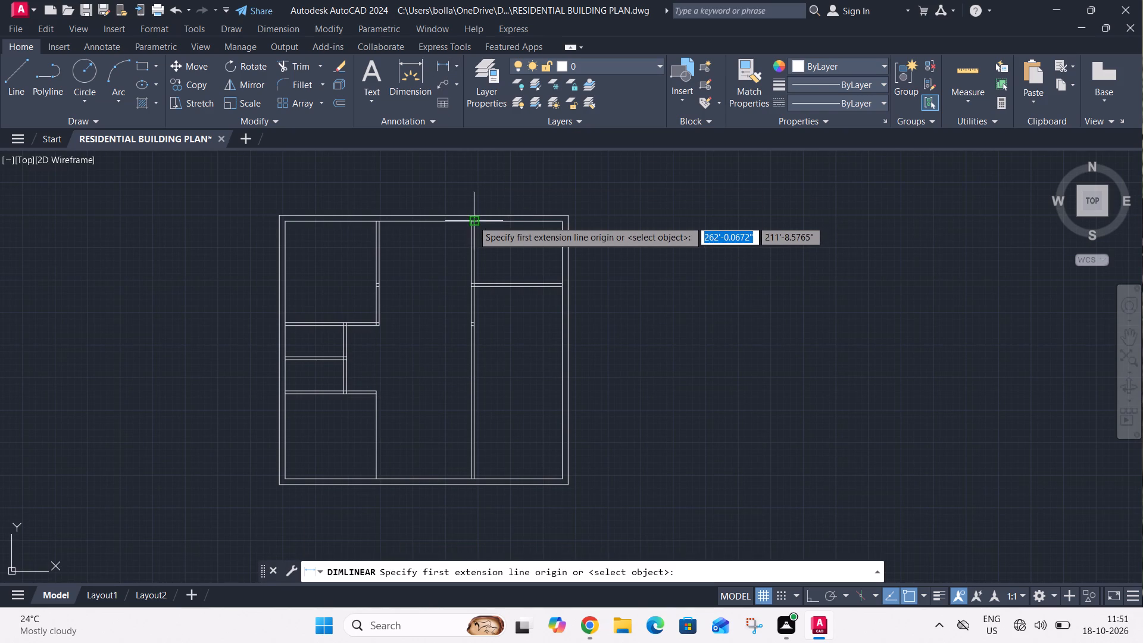
pyautogui.scroll(2, 469, 225)
pyautogui.click(482, 217)
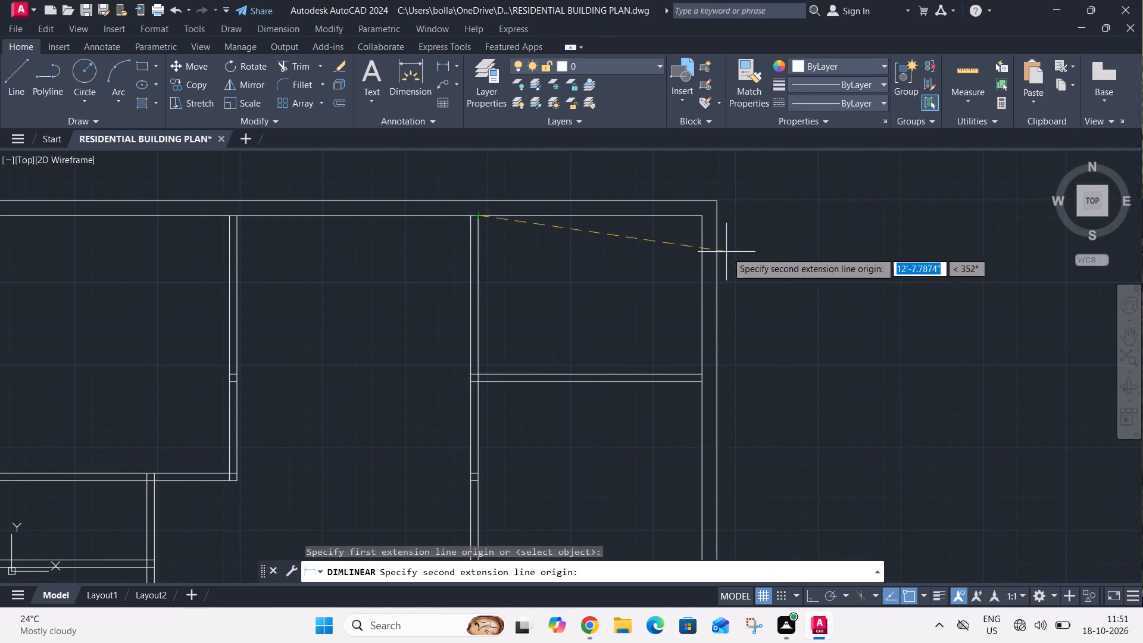
pyautogui.moveTo(698, 215); pyautogui.dragTo(697, 221)
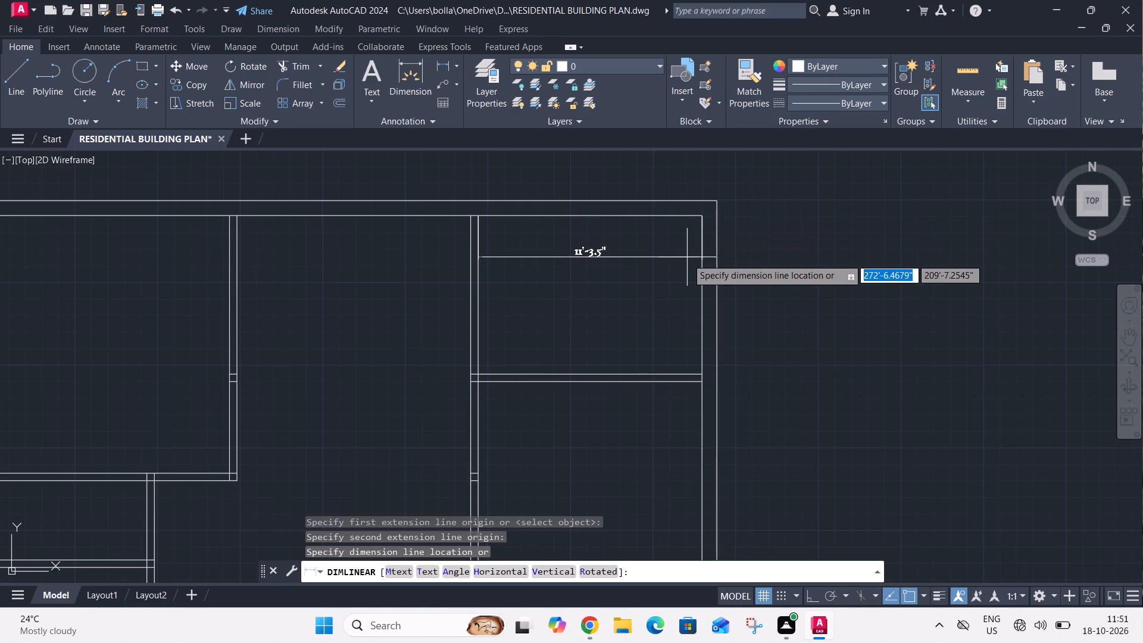
pyautogui.scroll(2, 684, 261)
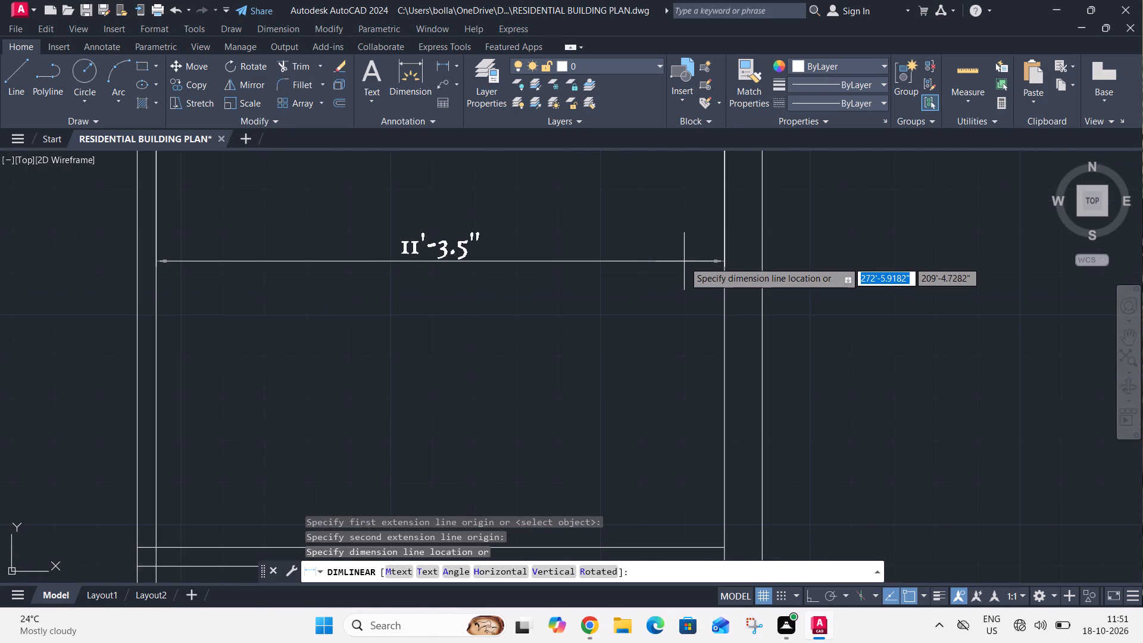
pyautogui.press('Escape')
pyautogui.scroll(-2, 680, 265)
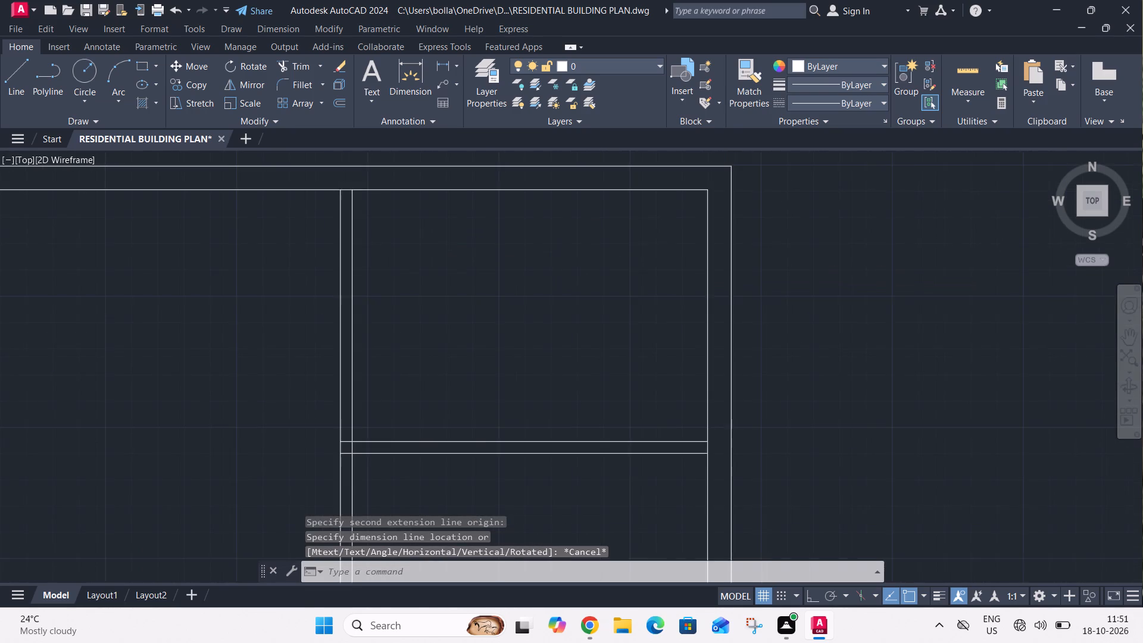
# Delete both lines of the long vertical partition on the left side of the right-hand rooms.
pyautogui.scroll(-1, 395, 254)
pyautogui.moveTo(395, 254); pyautogui.dragTo(602, 256, button='middle')
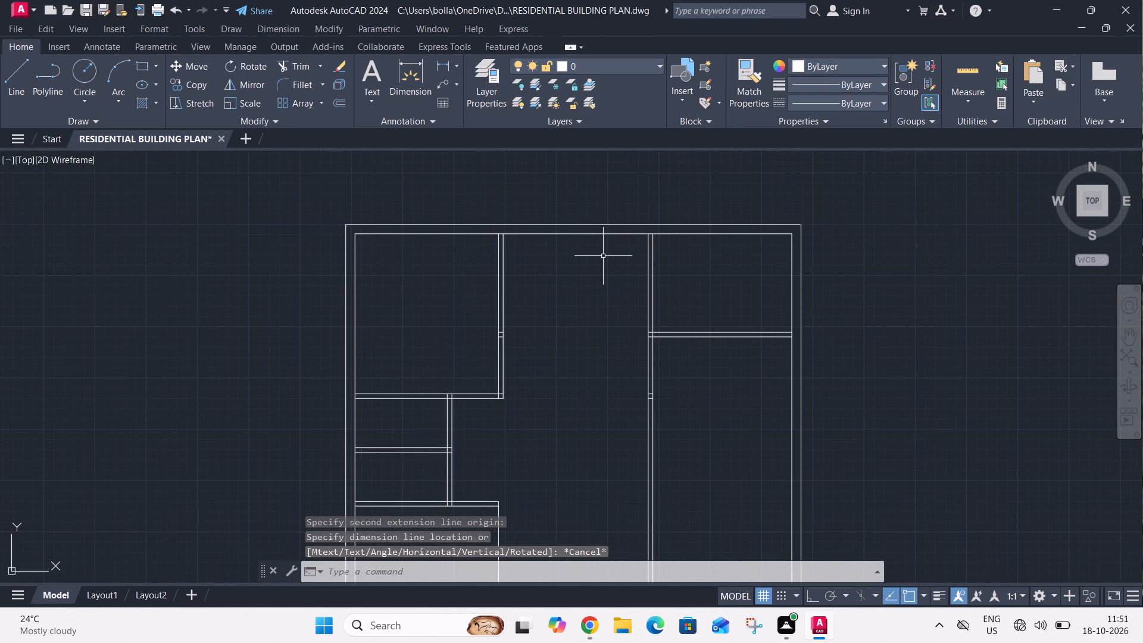
pyautogui.moveTo(757, 321); pyautogui.dragTo(619, 316, button='middle')
pyautogui.click(610, 282)
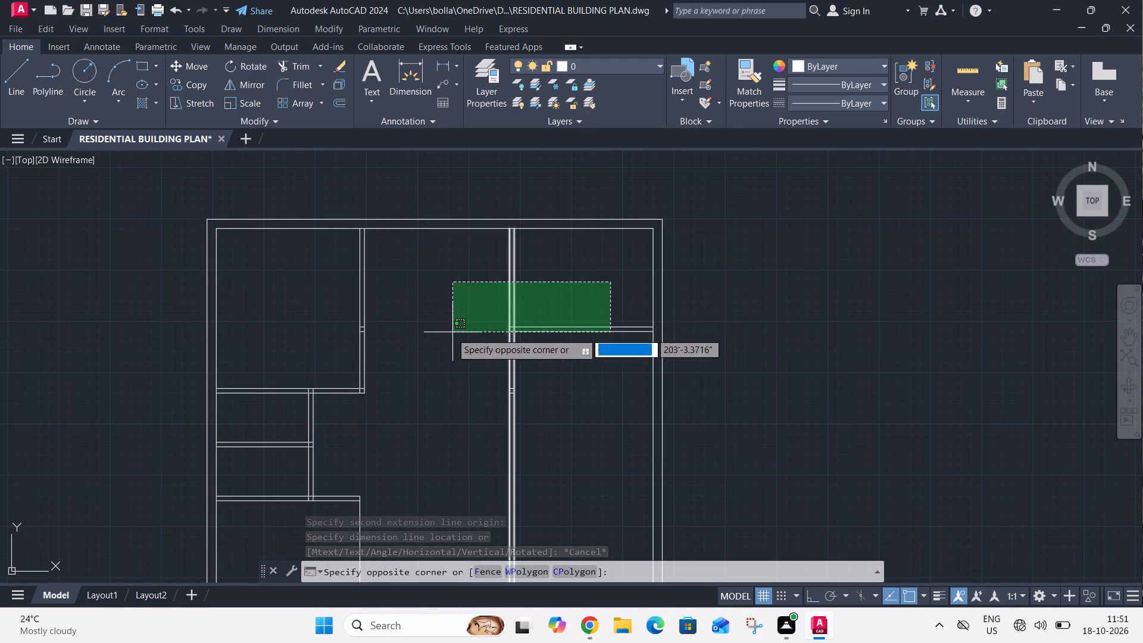
pyautogui.click(473, 297)
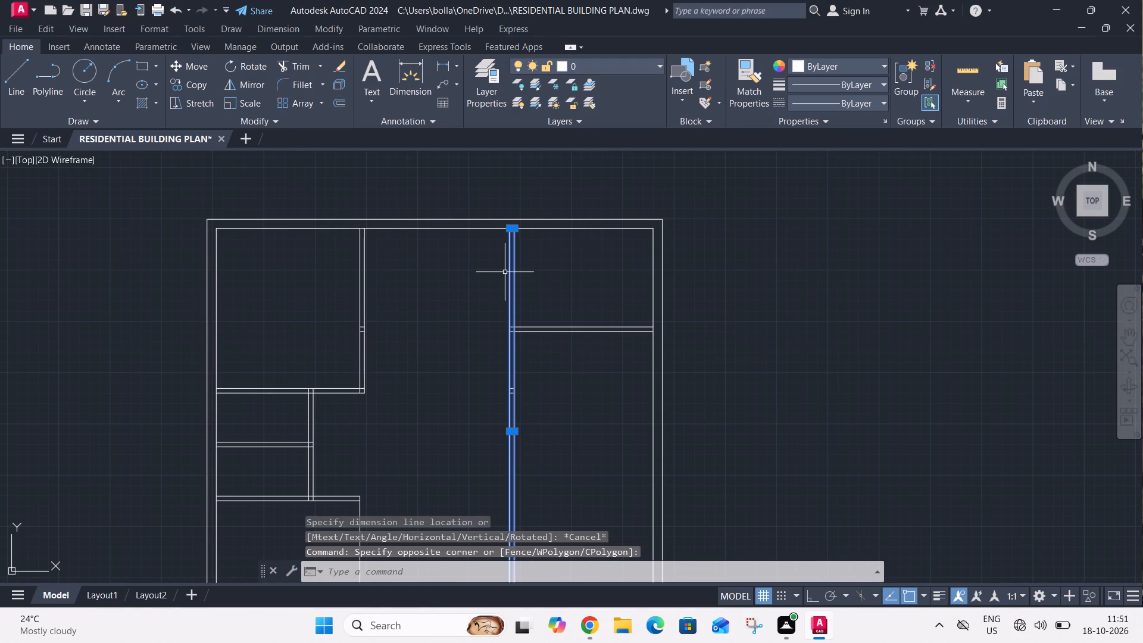
pyautogui.press('Delete')
# Measure the upper-right room's inner vertical length along the right wall with a linear dimension.
pyautogui.click(441, 63)
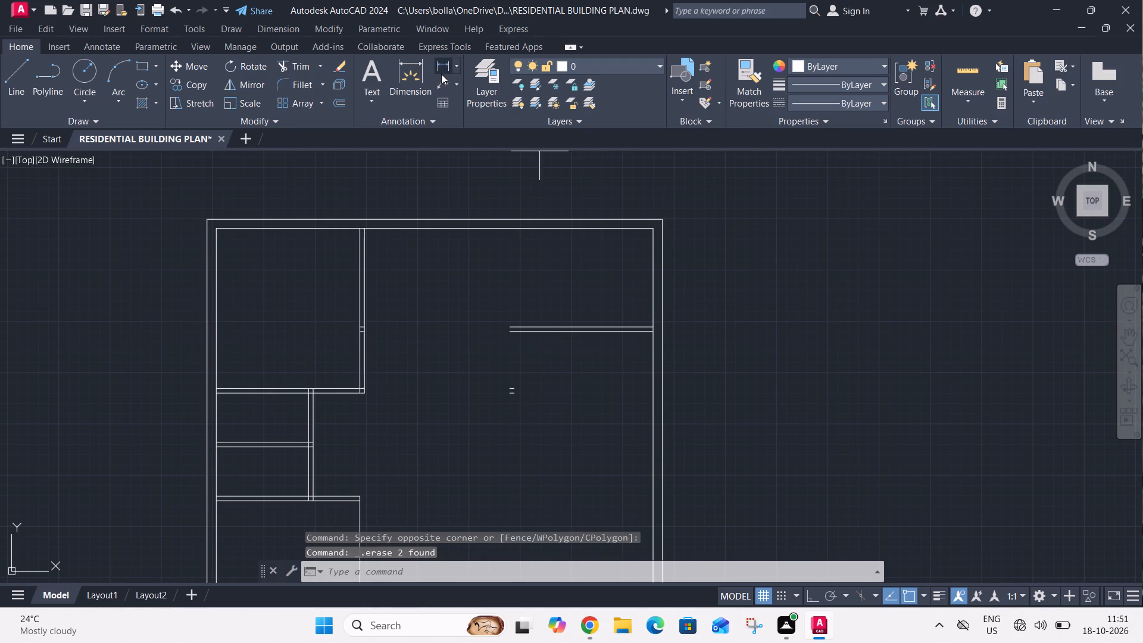
pyautogui.click(651, 325)
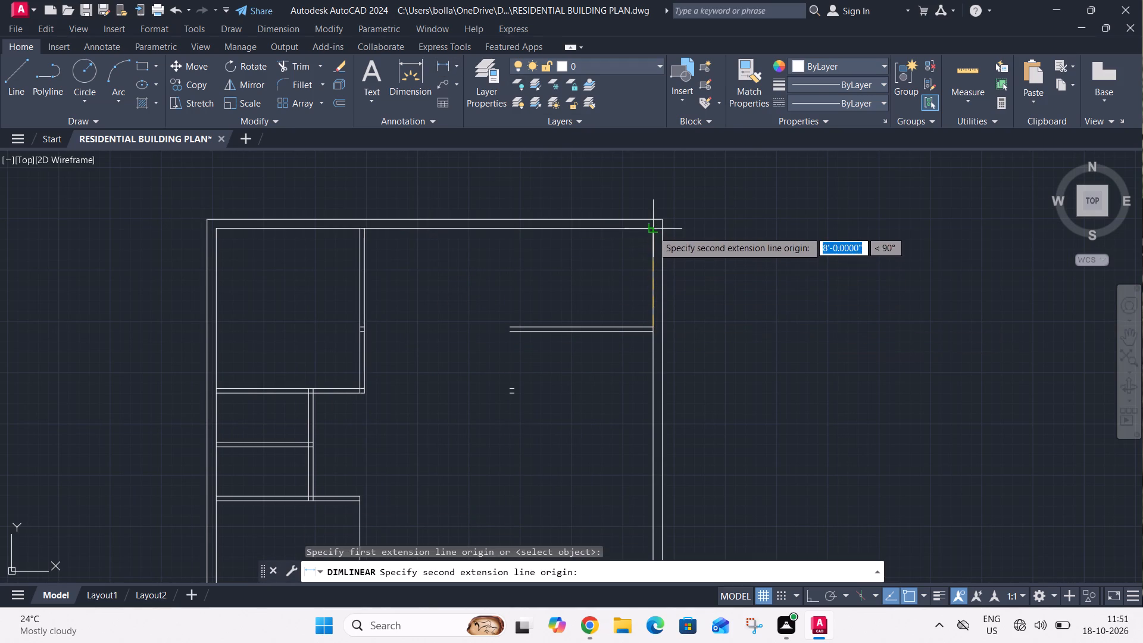
pyautogui.click(653, 230)
pyautogui.scroll(2, 635, 233)
pyautogui.press('Escape')
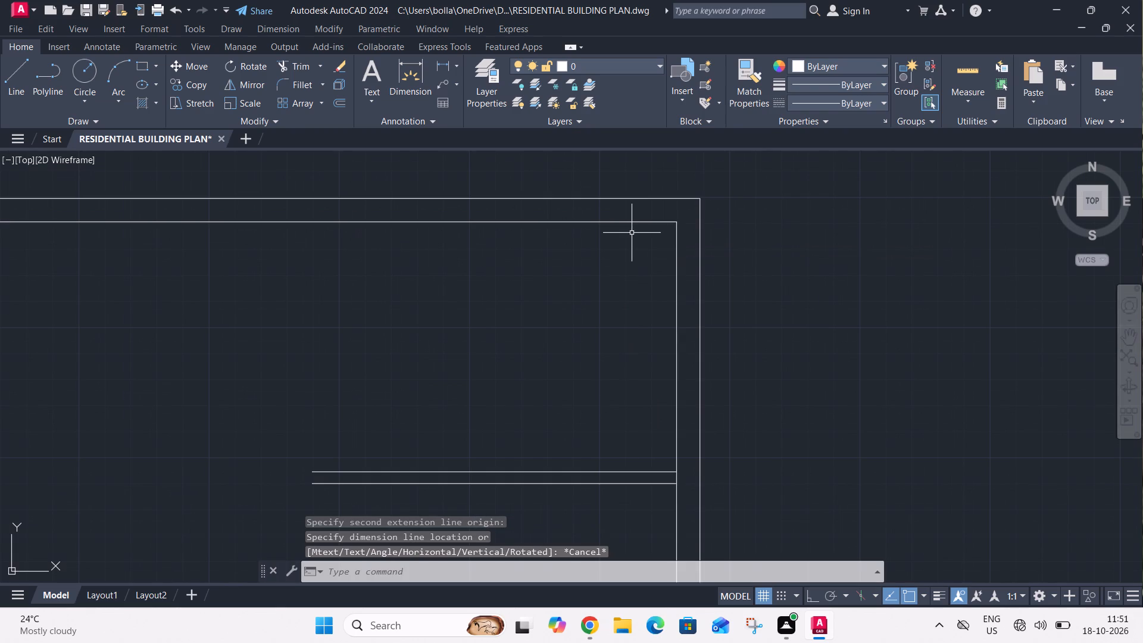
# Offset the right outer wall's inner line 11'8" to the left.
pyautogui.press('o')
pyautogui.press('space')
pyautogui.write('11\'8"')
pyautogui.press('Return')
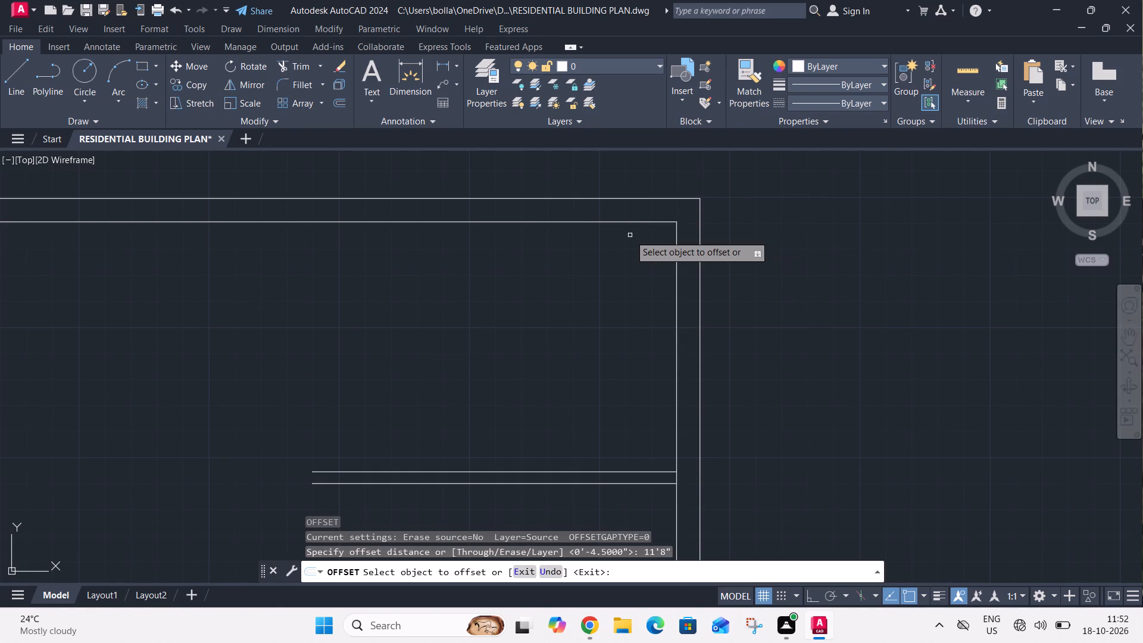
pyautogui.click(676, 334)
pyautogui.click(548, 333)
pyautogui.press('Escape')
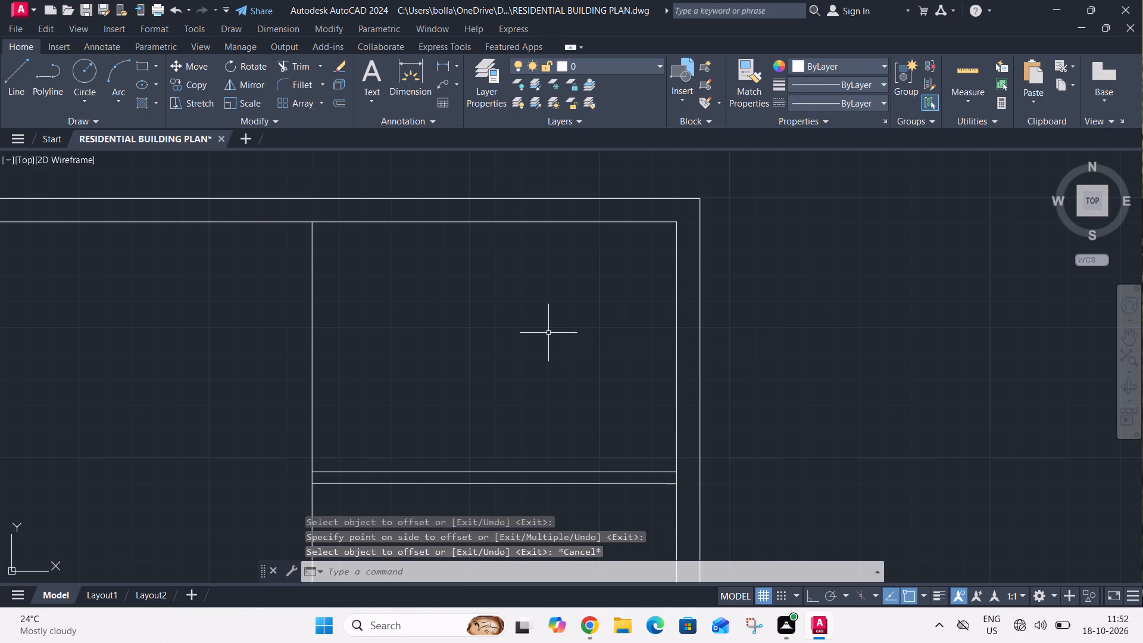
# Offset the vertical line on the left side of the upper-right room 4.5" to the left to form a partition.
pyautogui.write('O')
pyautogui.press('space')
pyautogui.write('4.5"')
pyautogui.press('Return')
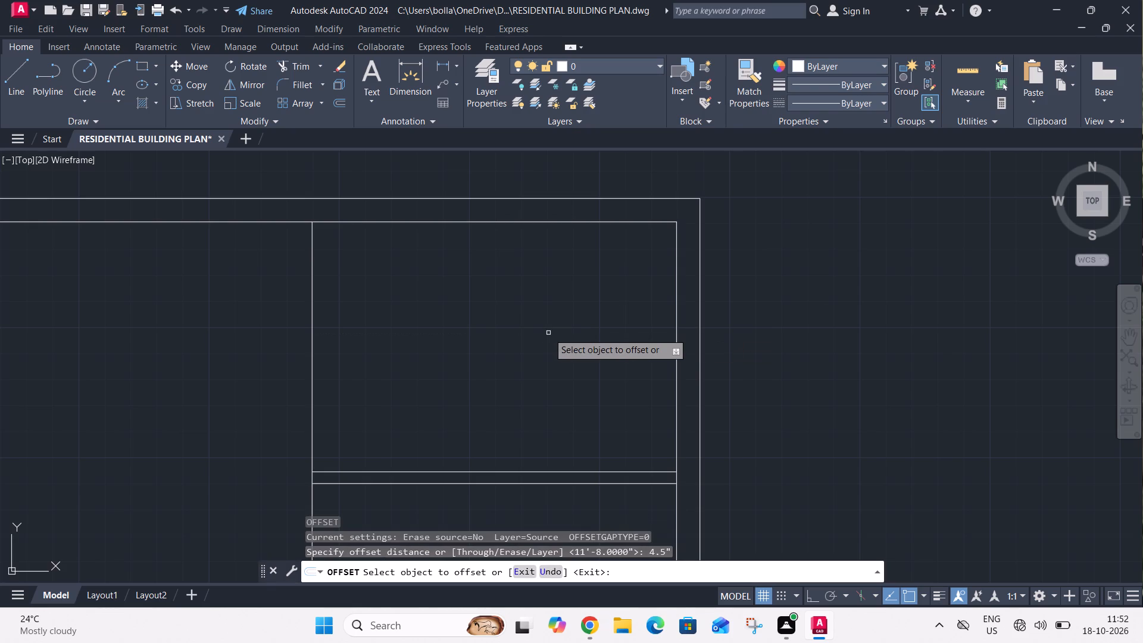
pyautogui.click(316, 407)
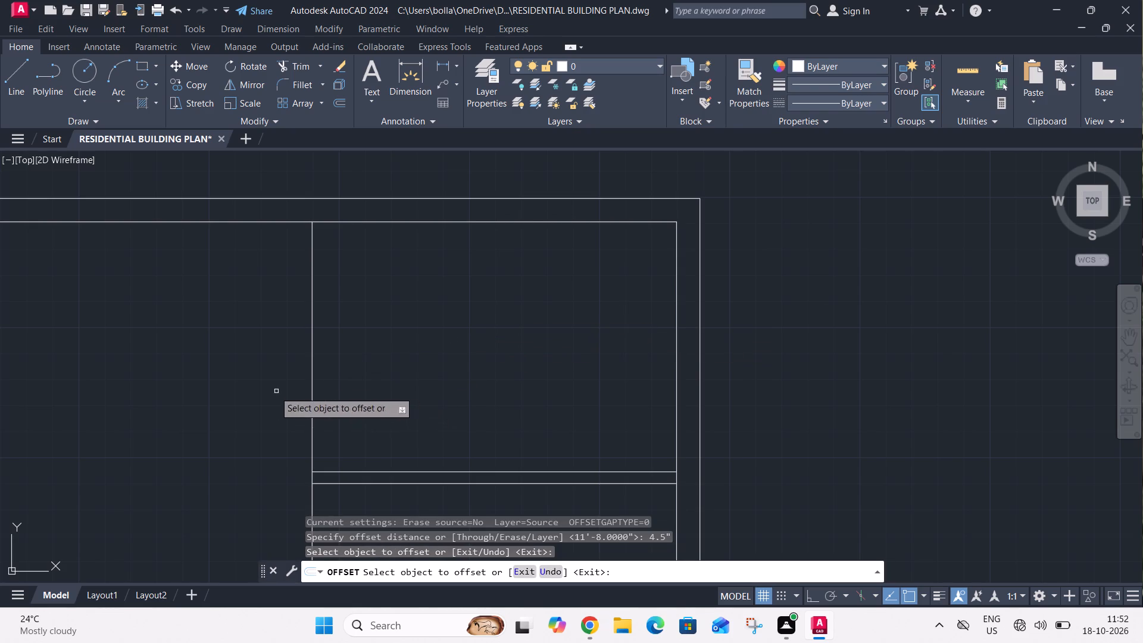
pyautogui.click(313, 421)
pyautogui.click(276, 403)
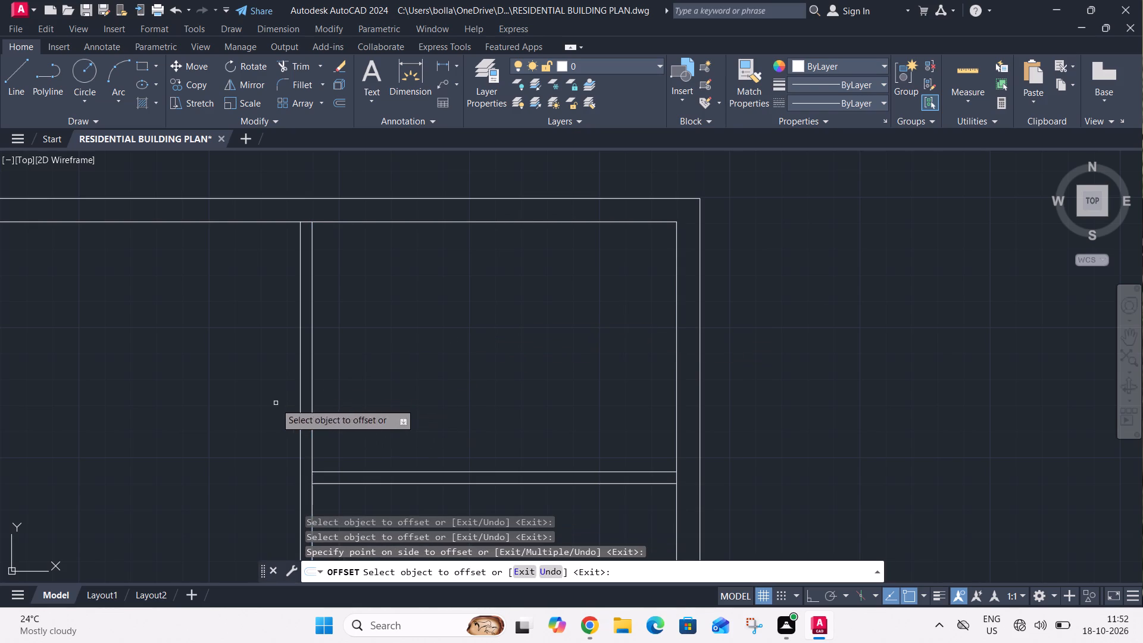
pyautogui.press('Escape')
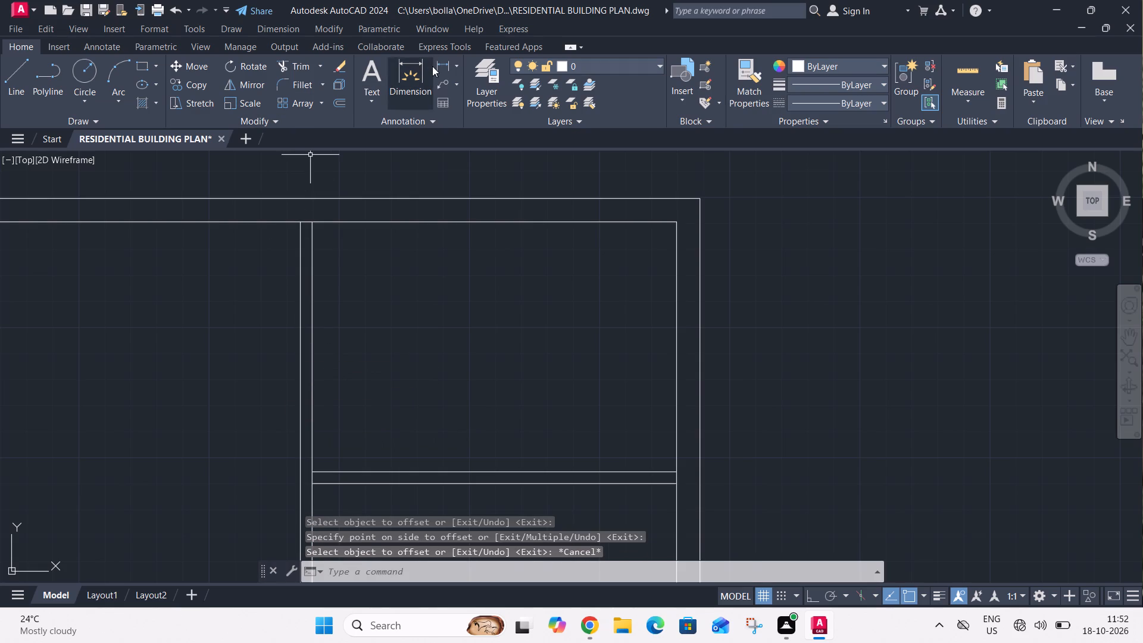
# Measure the upper-right room's inner width along its lower partition with a linear dimension.
pyautogui.moveTo(440, 67); pyautogui.dragTo(439, 73)
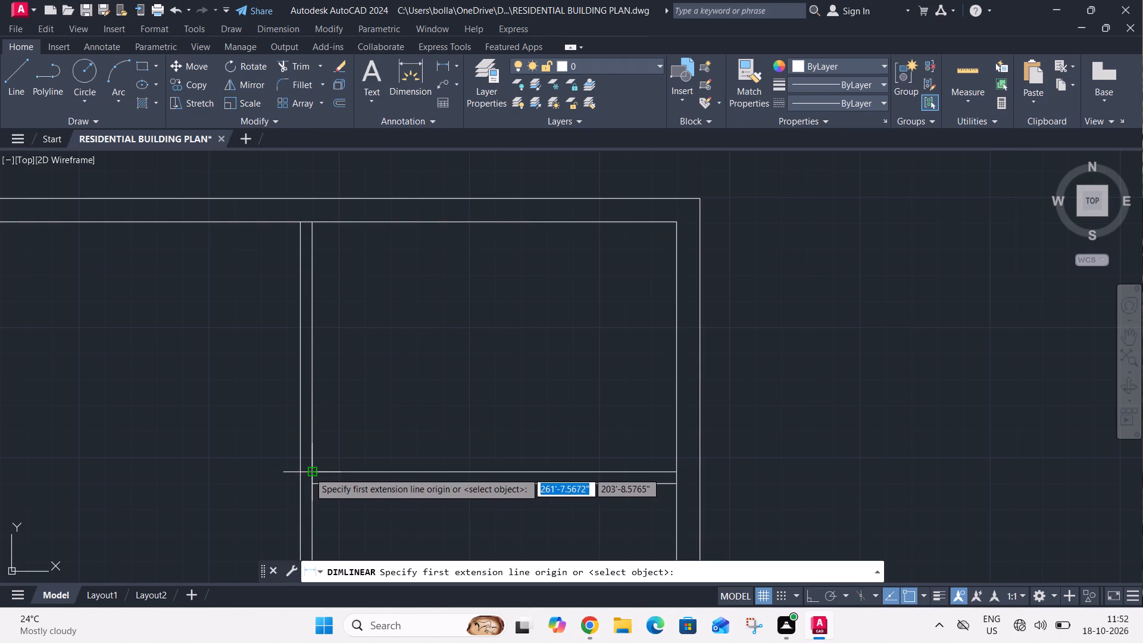
pyautogui.click(310, 472)
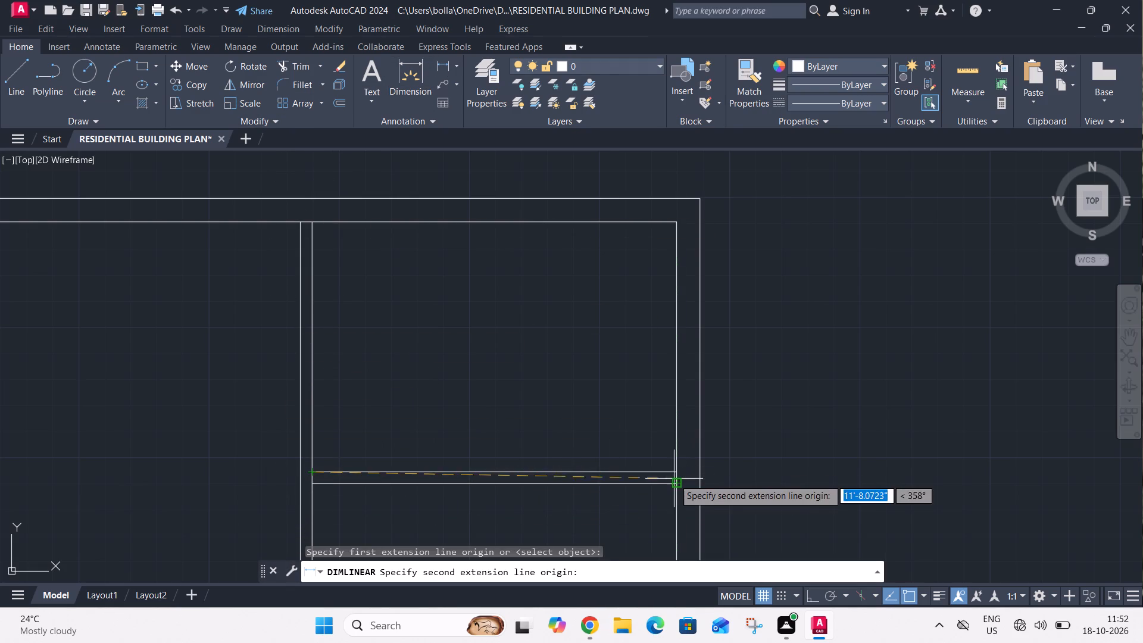
pyautogui.click(679, 471)
pyautogui.scroll(1, 680, 455)
pyautogui.press('Escape')
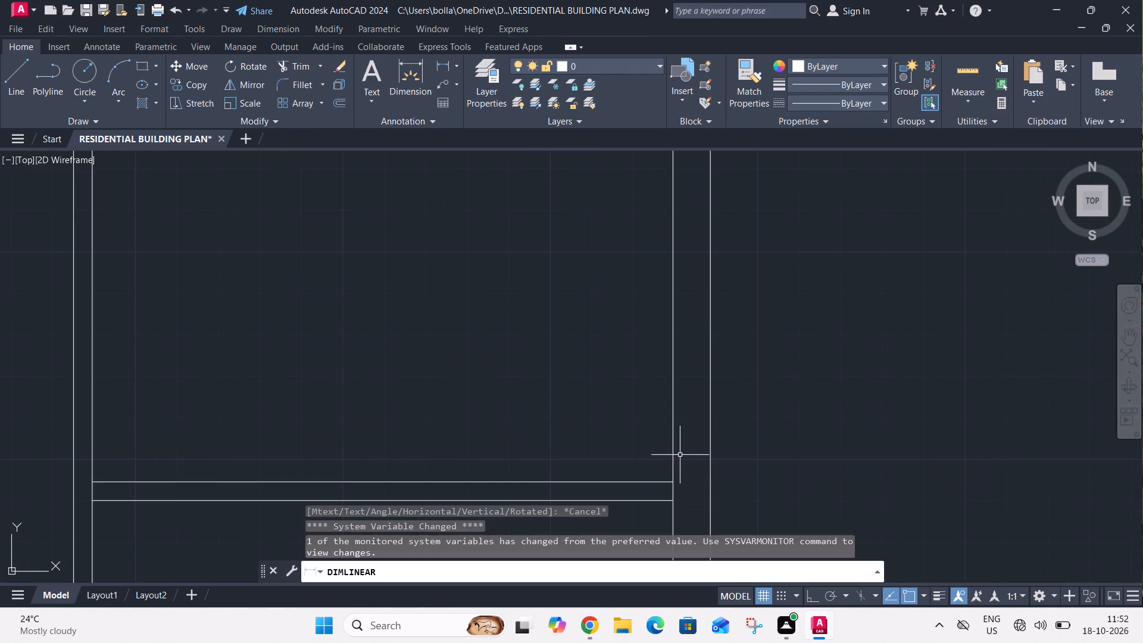
# Offset the lower line of the upper-right room's bottom partition 9' downward.
pyautogui.scroll(-4, 677, 446)
pyautogui.moveTo(645, 461); pyautogui.dragTo(549, 167, button='middle')
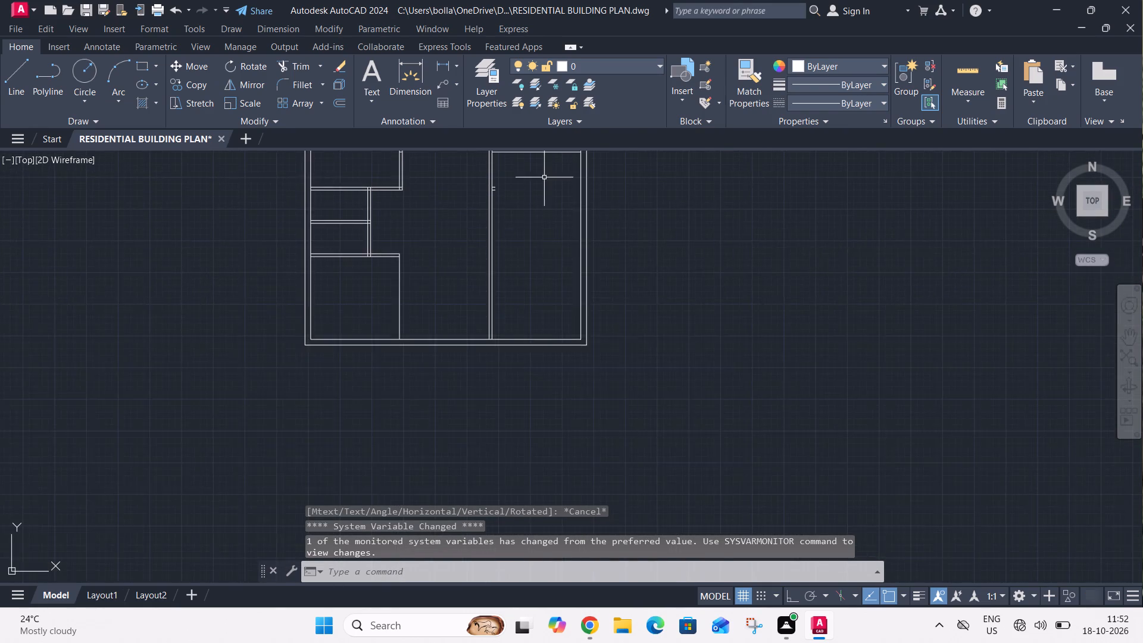
pyautogui.scroll(1, 541, 180)
pyautogui.press('Escape')
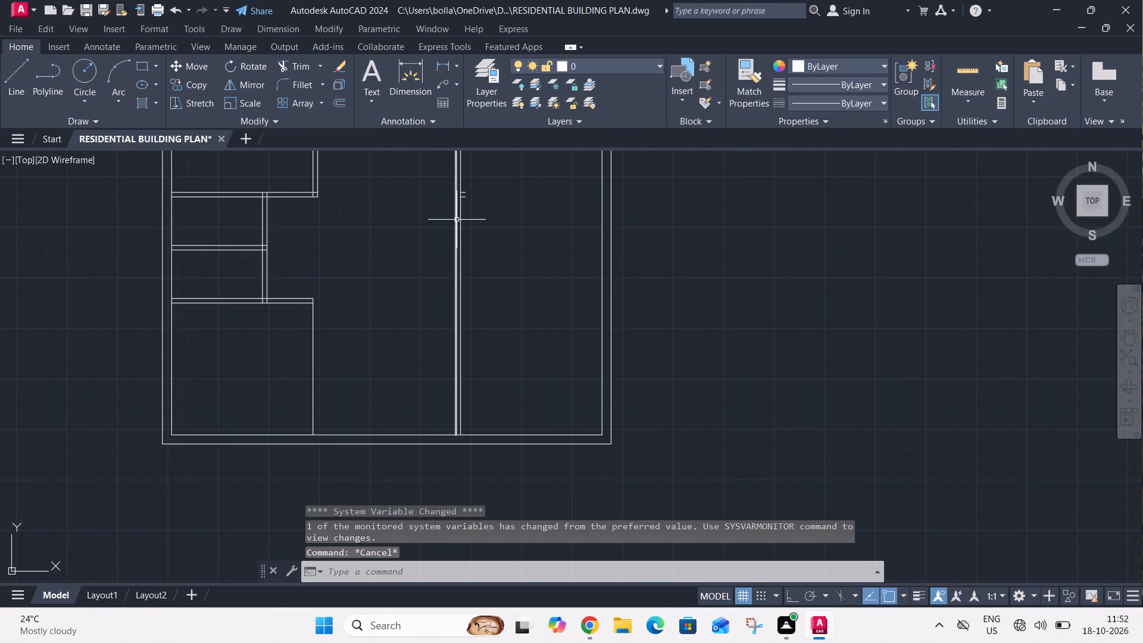
pyautogui.write('O')
pyautogui.press('space')
pyautogui.write("9'")
pyautogui.press('Return')
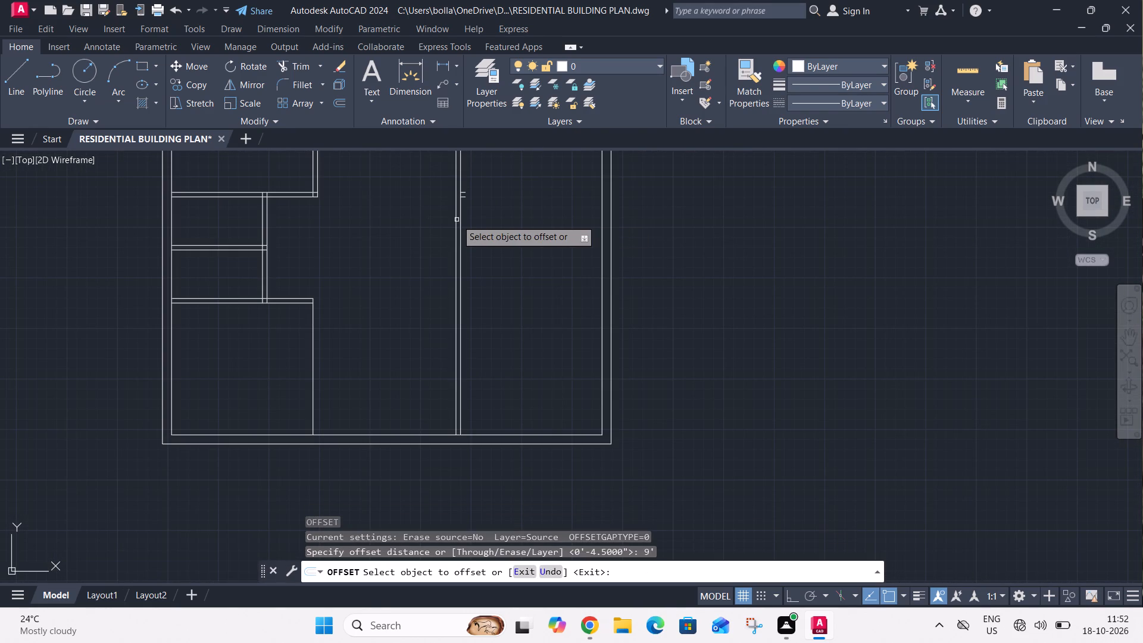
pyautogui.moveTo(487, 203); pyautogui.dragTo(397, 604, button='middle')
pyautogui.scroll(-1, 487, 211)
pyautogui.moveTo(438, 463); pyautogui.dragTo(541, 135, button='middle')
pyautogui.scroll(2, 511, 216)
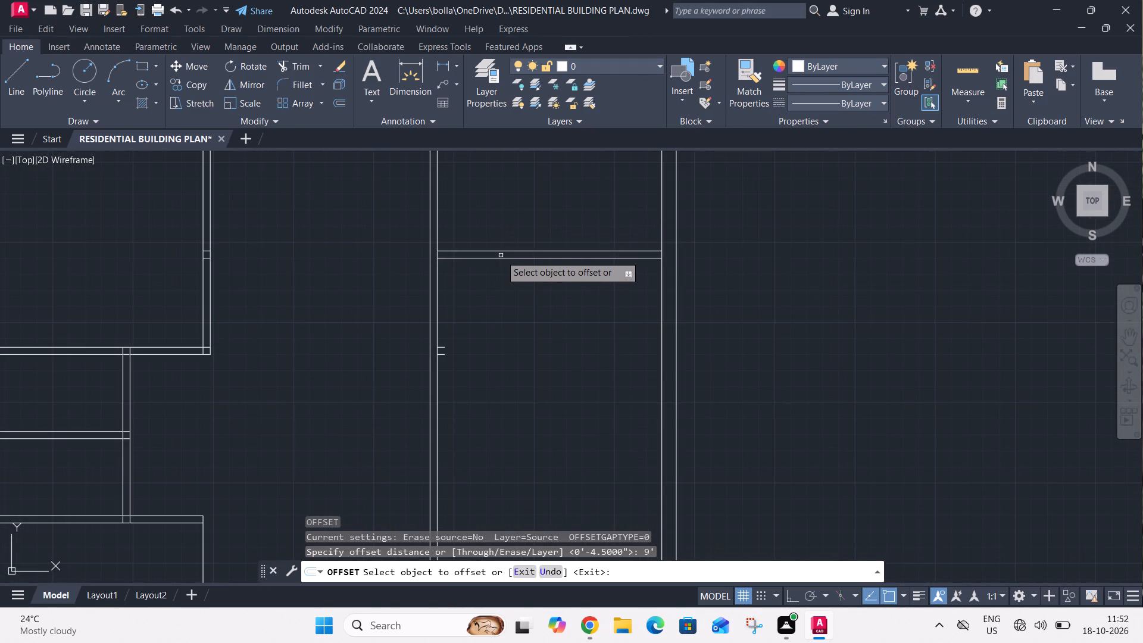
pyautogui.click(501, 257)
pyautogui.click(484, 330)
pyautogui.press('Escape')
# Offset the new horizontal line below the middle-right room 4.5" downward to form a partition.
pyautogui.write('O 4.5"')
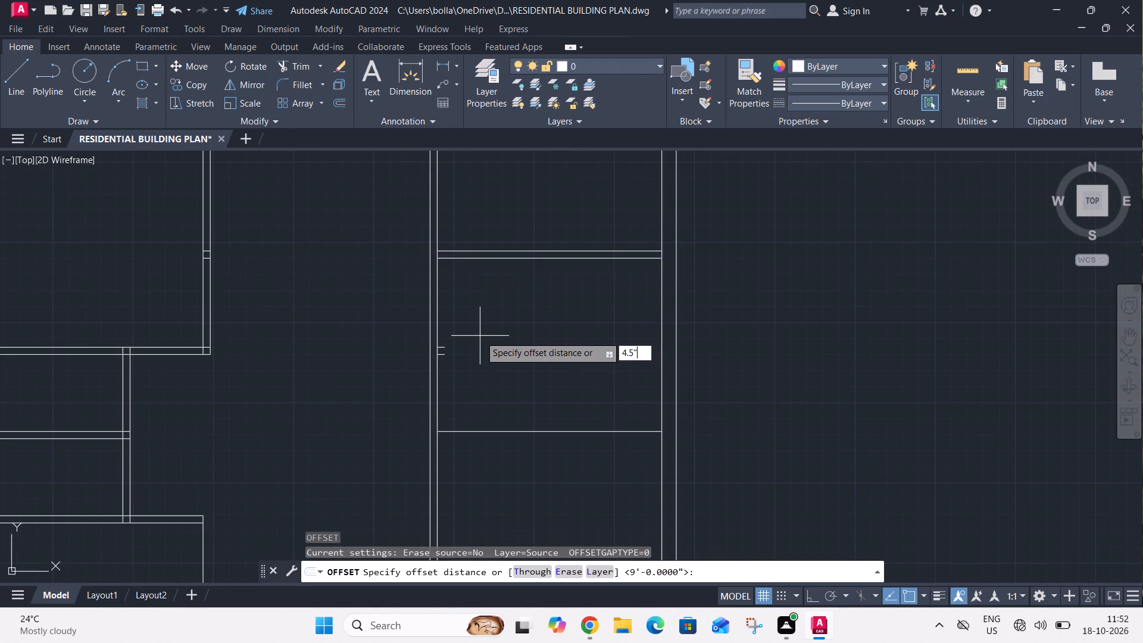
pyautogui.press('Return')
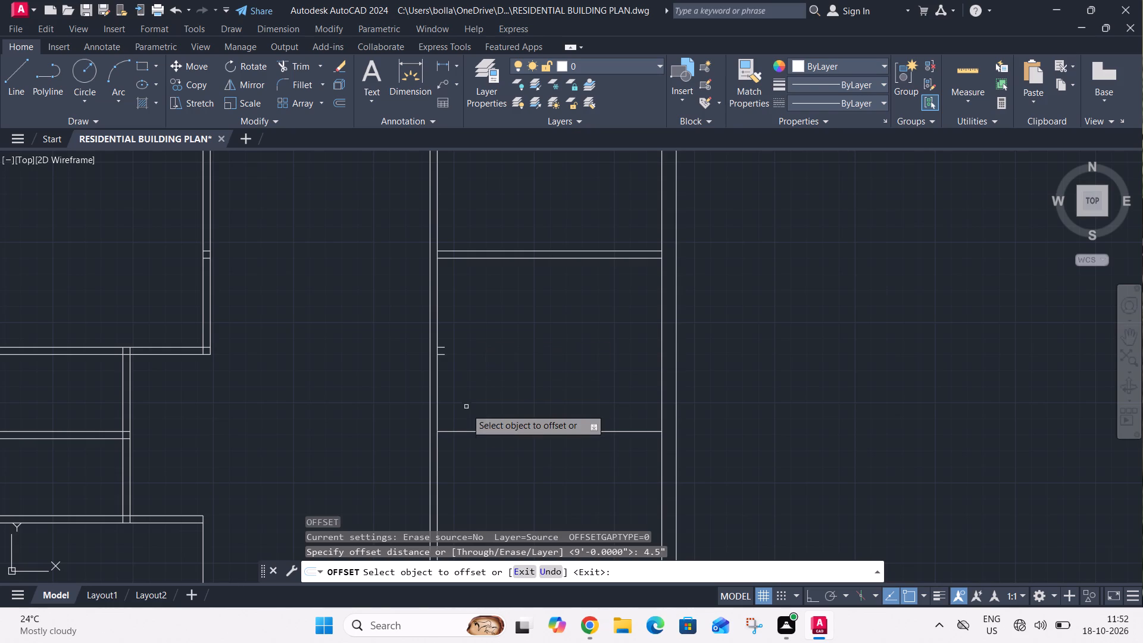
pyautogui.moveTo(471, 433); pyautogui.dragTo(471, 442)
pyautogui.click(467, 475)
pyautogui.press('Escape')
# Offset the lower line of the middle-right room's bottom partition 4' downward.
pyautogui.write('O')
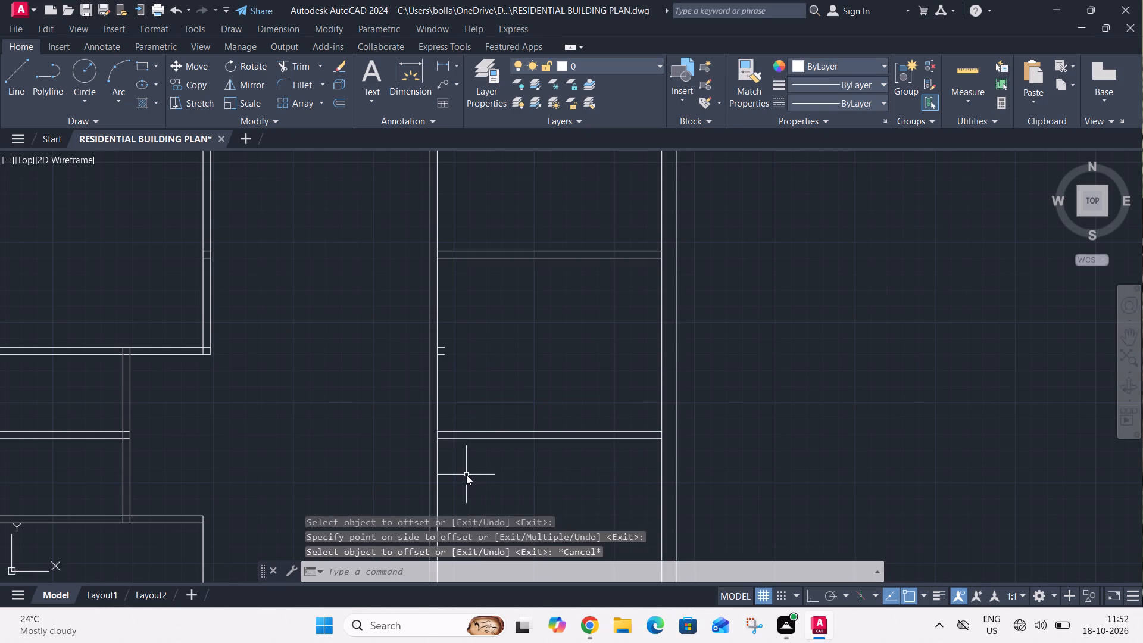
pyautogui.press('space')
pyautogui.write("4'")
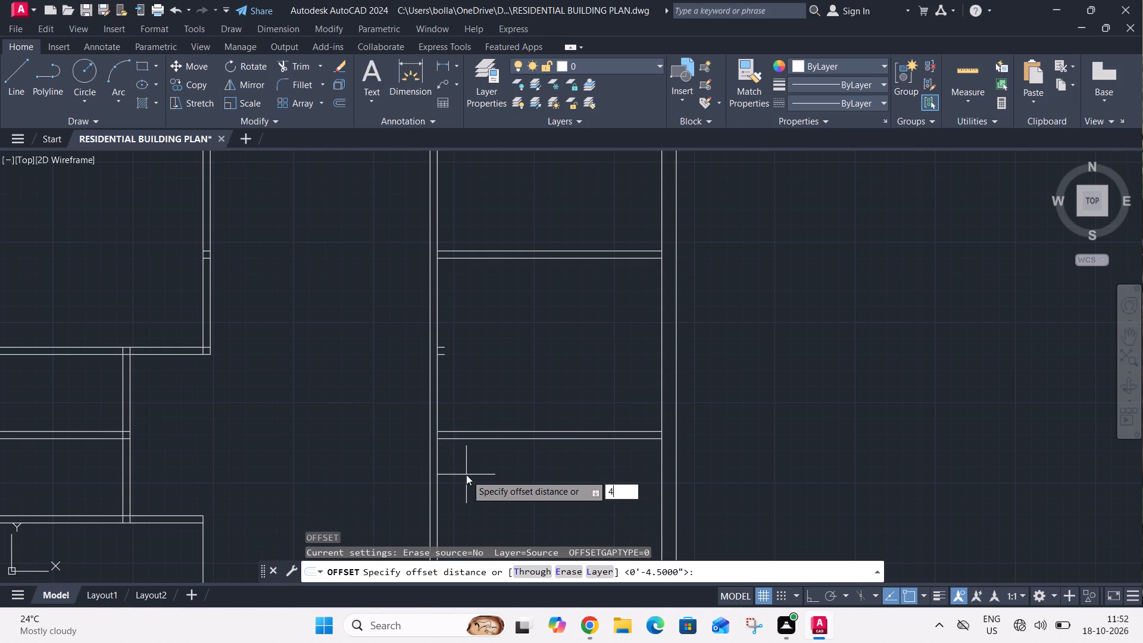
pyautogui.press('Return')
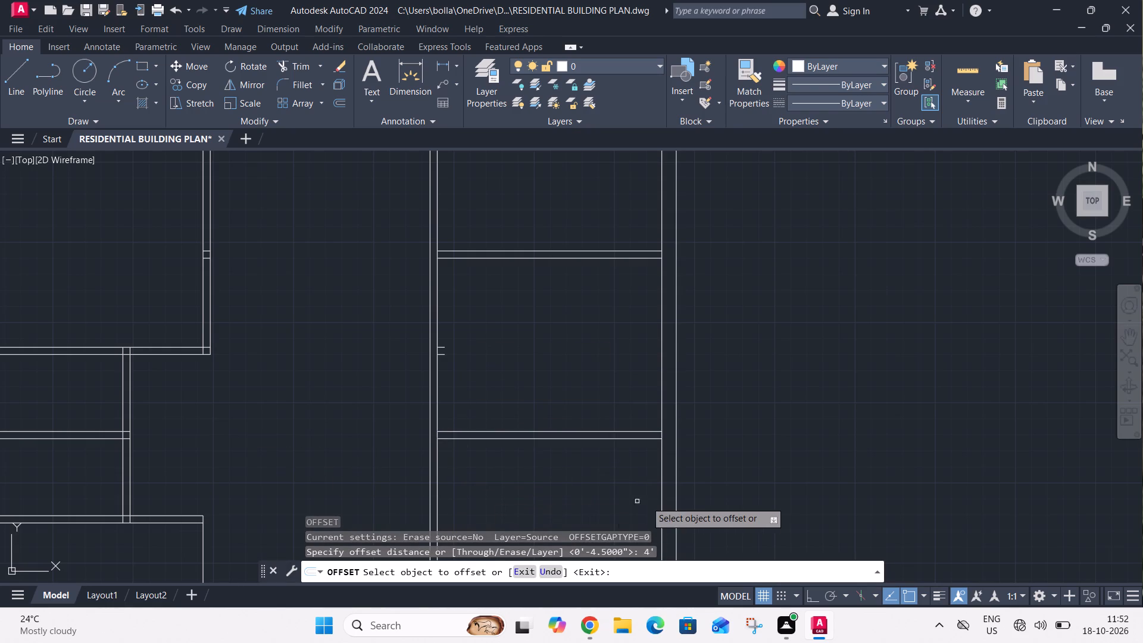
pyautogui.click(623, 440)
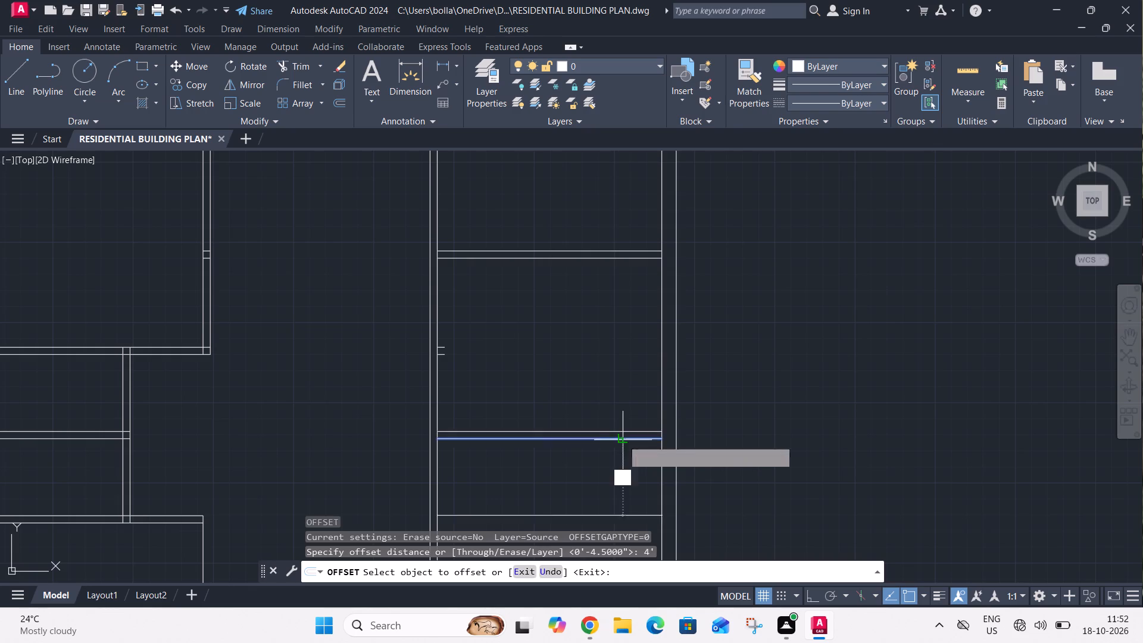
pyautogui.click(625, 460)
pyautogui.press('Escape')
# Offset the right outer wall's inner line 7'6" to the left.
pyautogui.write('O 7\'6"')
pyautogui.press('Return')
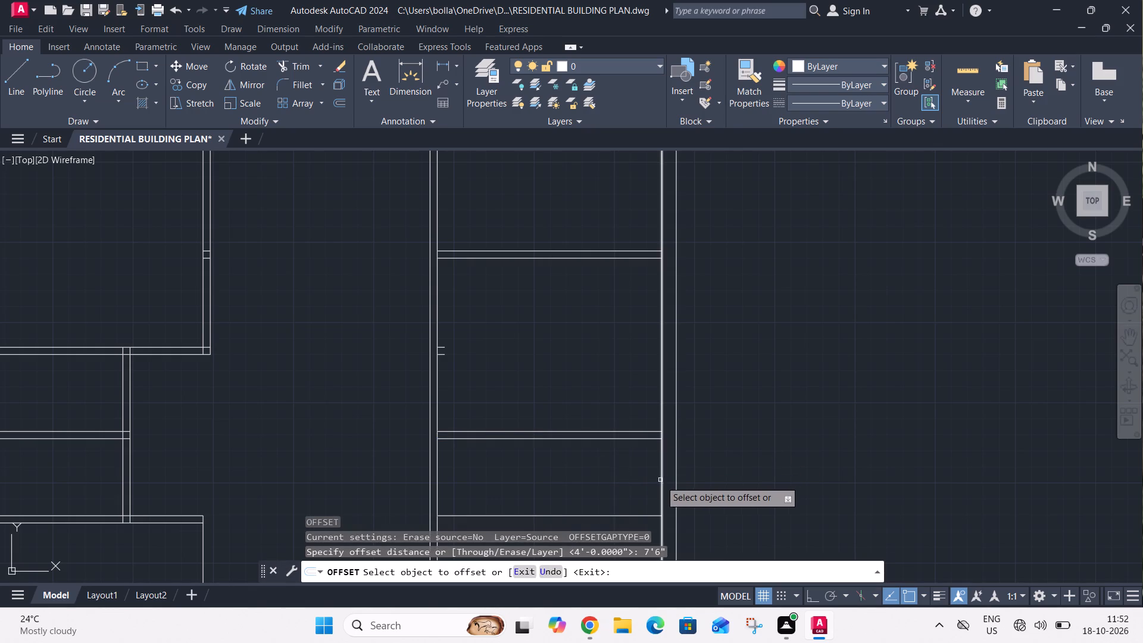
pyautogui.click(660, 480)
pyautogui.click(617, 487)
pyautogui.press('Escape')
# Thicken the two new partition lines by 4.5", offsetting the lowest horizontal line downward and the vertical line to the left.
pyautogui.write('O 4.5')
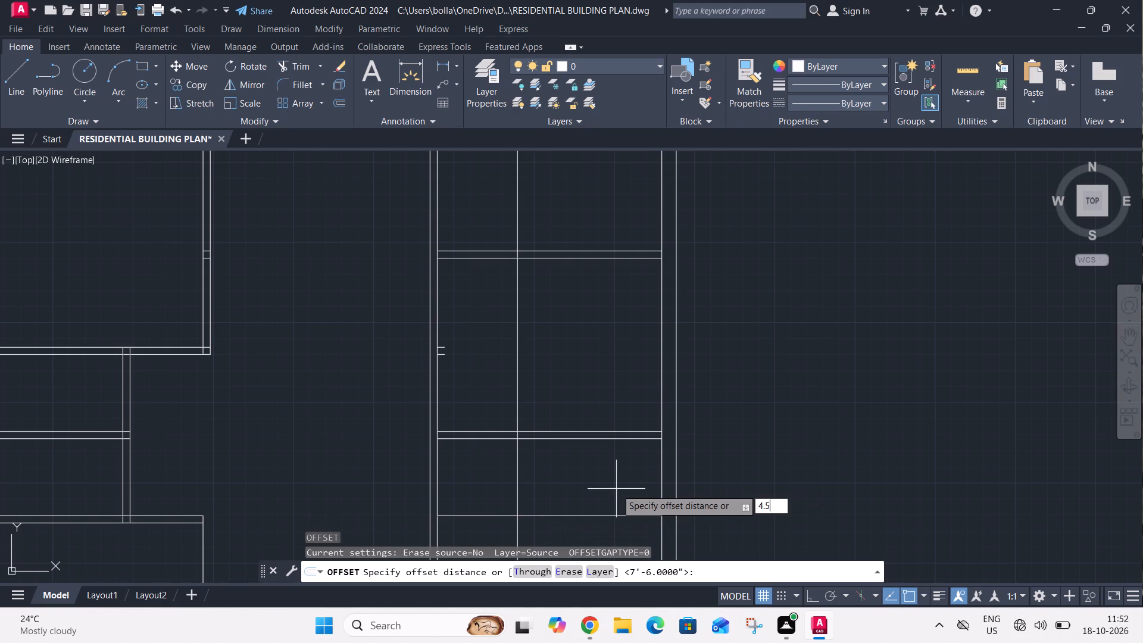
pyautogui.hotkey('shift', '"')
pyautogui.press('Return')
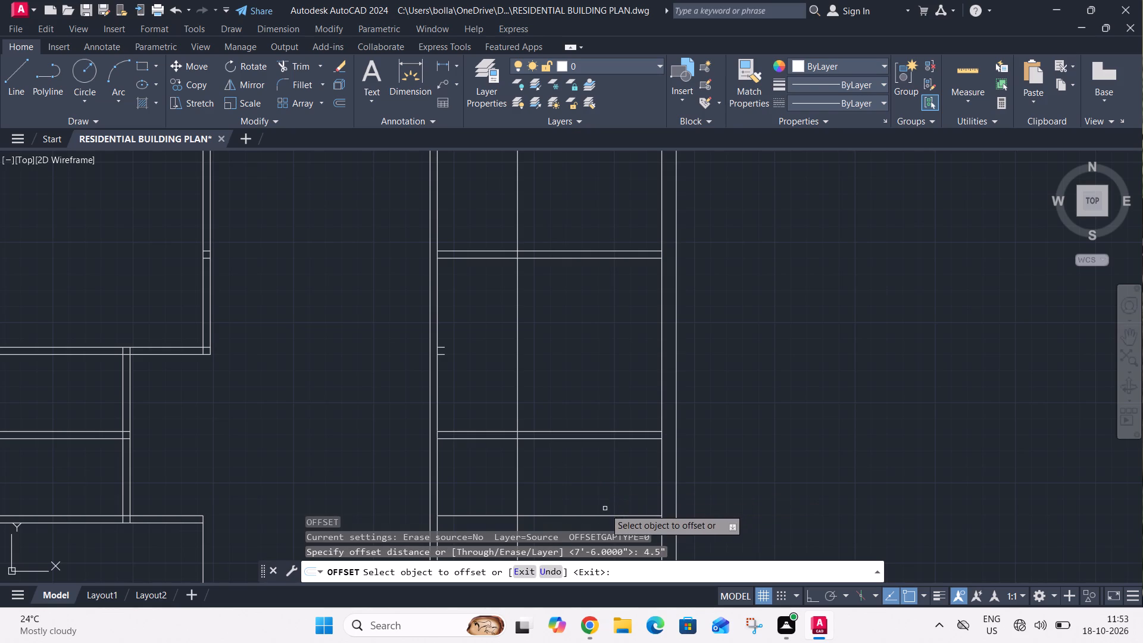
pyautogui.moveTo(603, 509); pyautogui.dragTo(604, 304, button='middle')
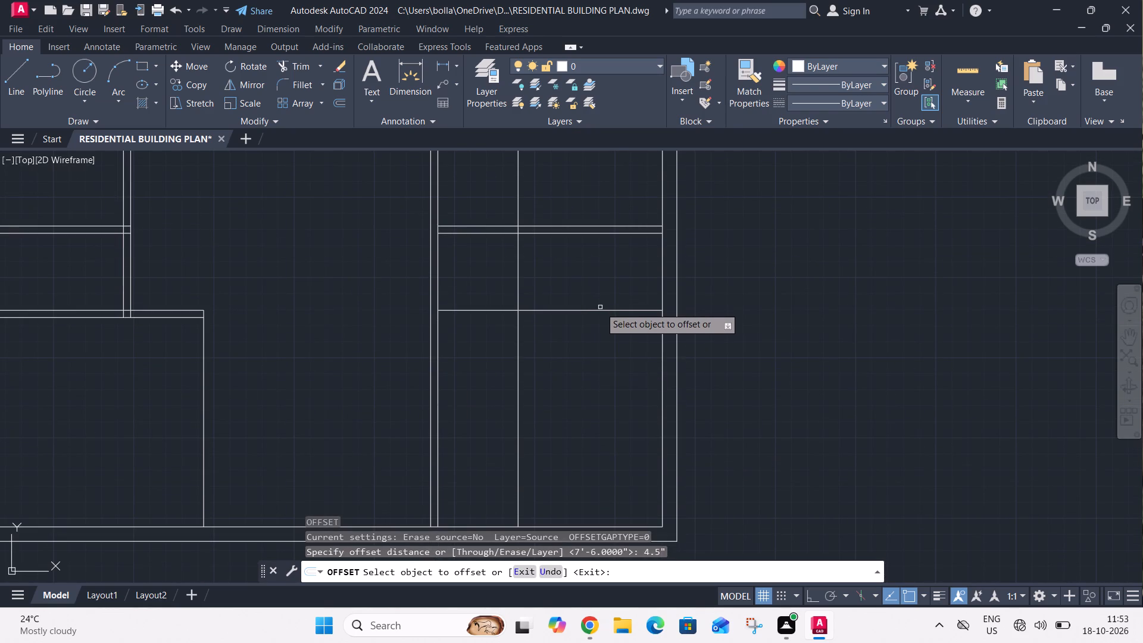
pyautogui.click(600, 311)
pyautogui.click(597, 330)
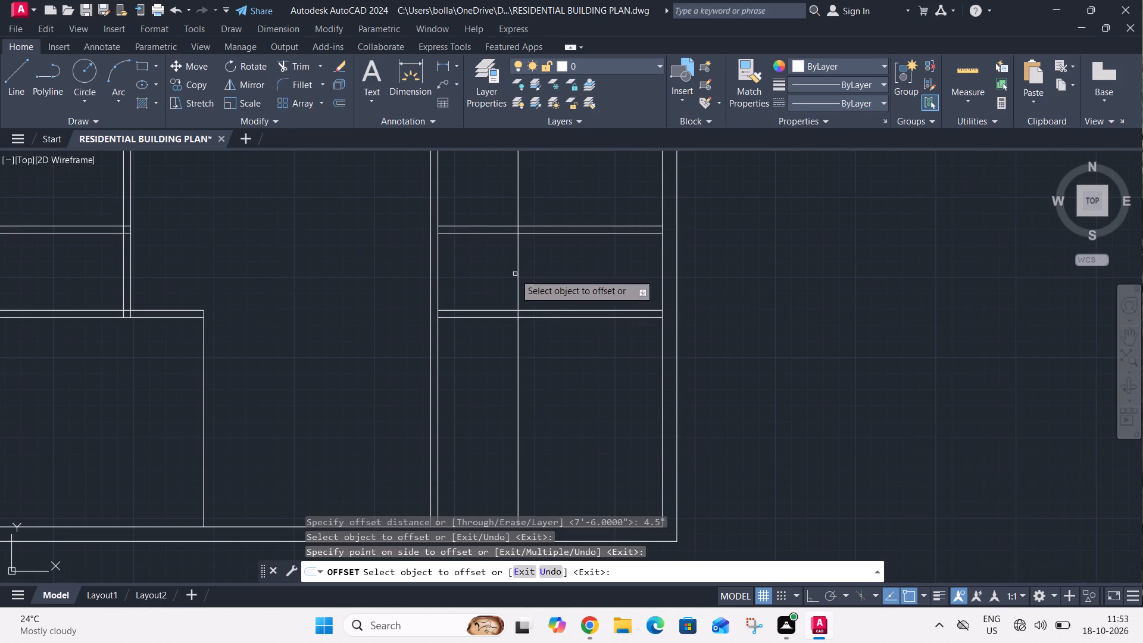
pyautogui.click(518, 277)
pyautogui.click(475, 277)
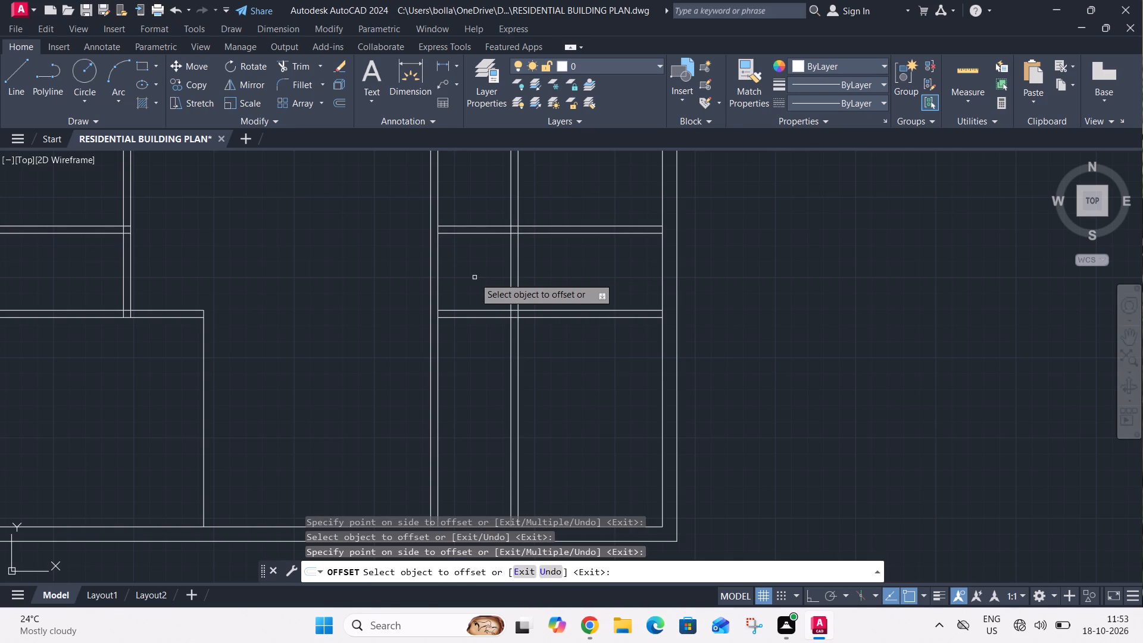
pyautogui.press('Escape')
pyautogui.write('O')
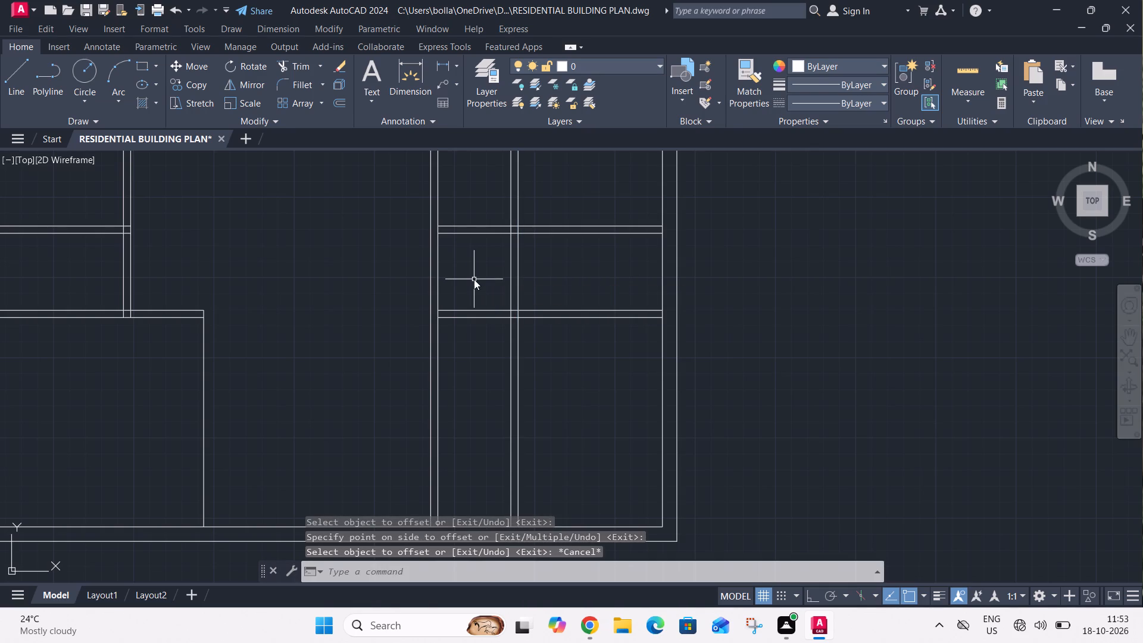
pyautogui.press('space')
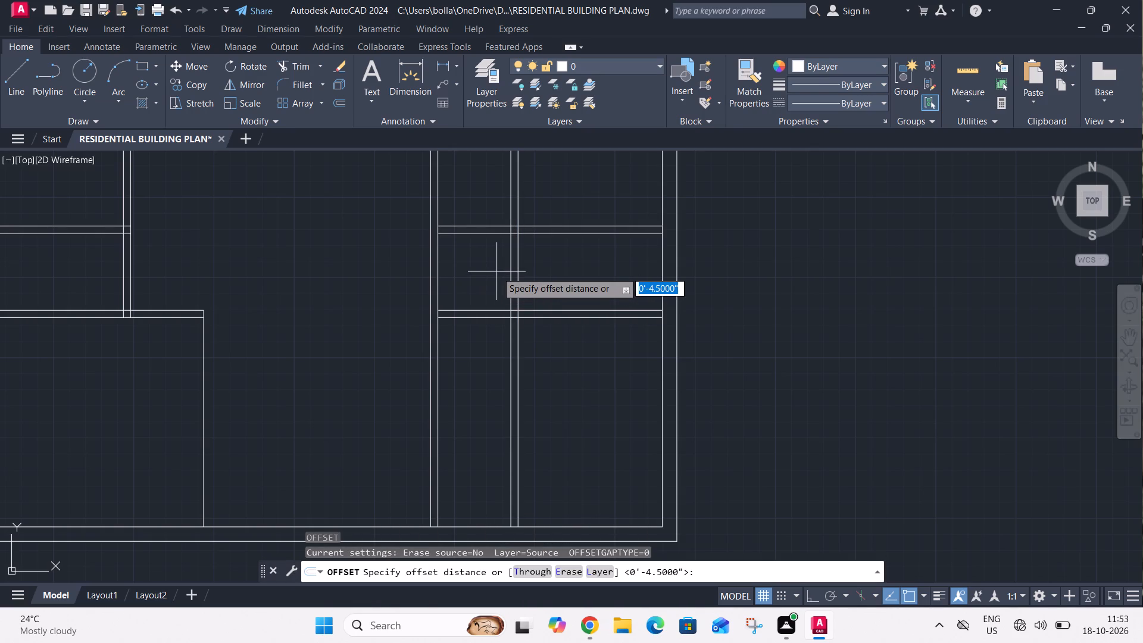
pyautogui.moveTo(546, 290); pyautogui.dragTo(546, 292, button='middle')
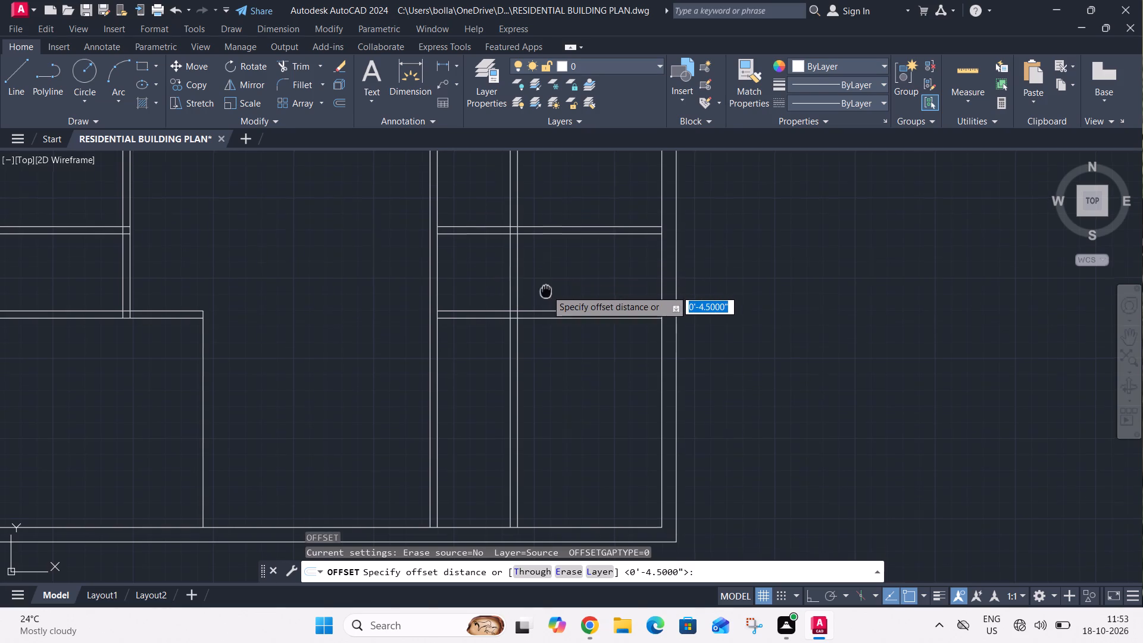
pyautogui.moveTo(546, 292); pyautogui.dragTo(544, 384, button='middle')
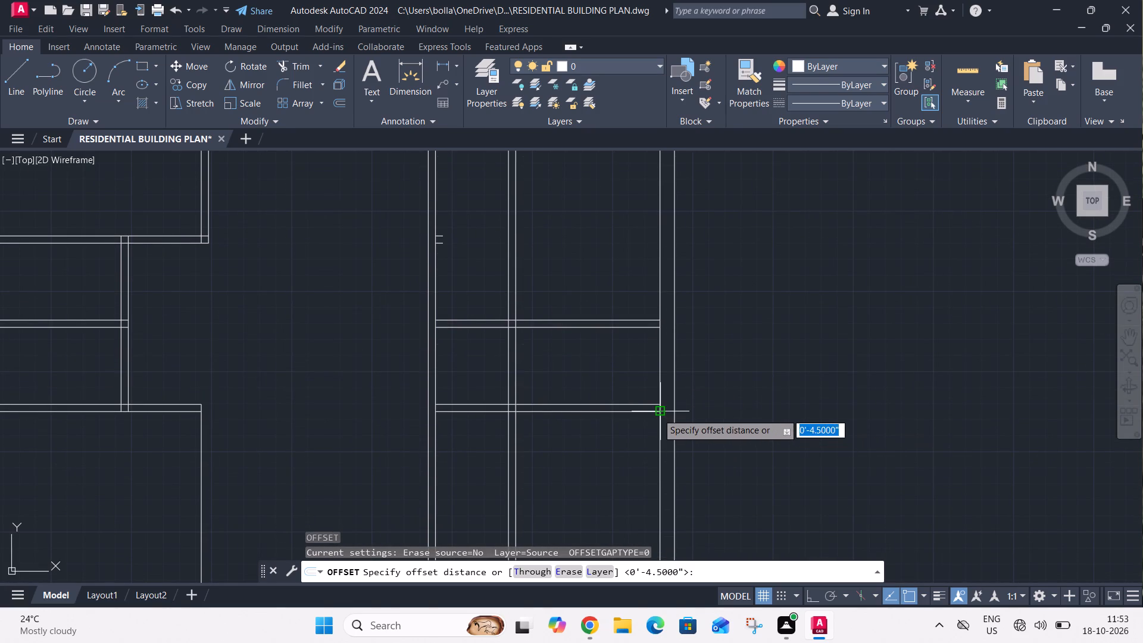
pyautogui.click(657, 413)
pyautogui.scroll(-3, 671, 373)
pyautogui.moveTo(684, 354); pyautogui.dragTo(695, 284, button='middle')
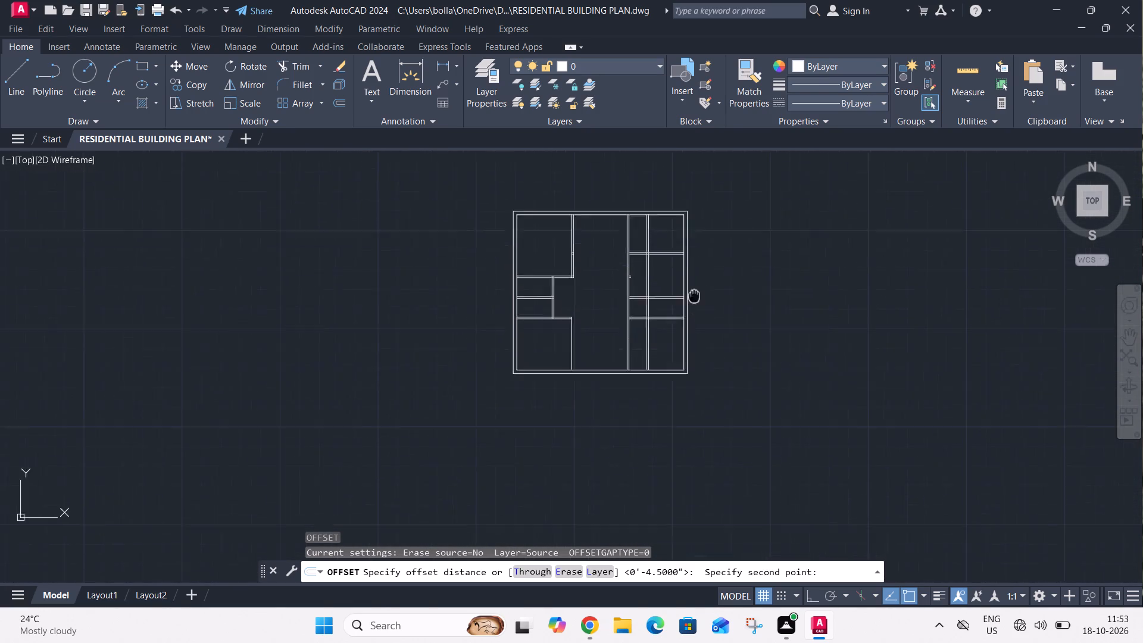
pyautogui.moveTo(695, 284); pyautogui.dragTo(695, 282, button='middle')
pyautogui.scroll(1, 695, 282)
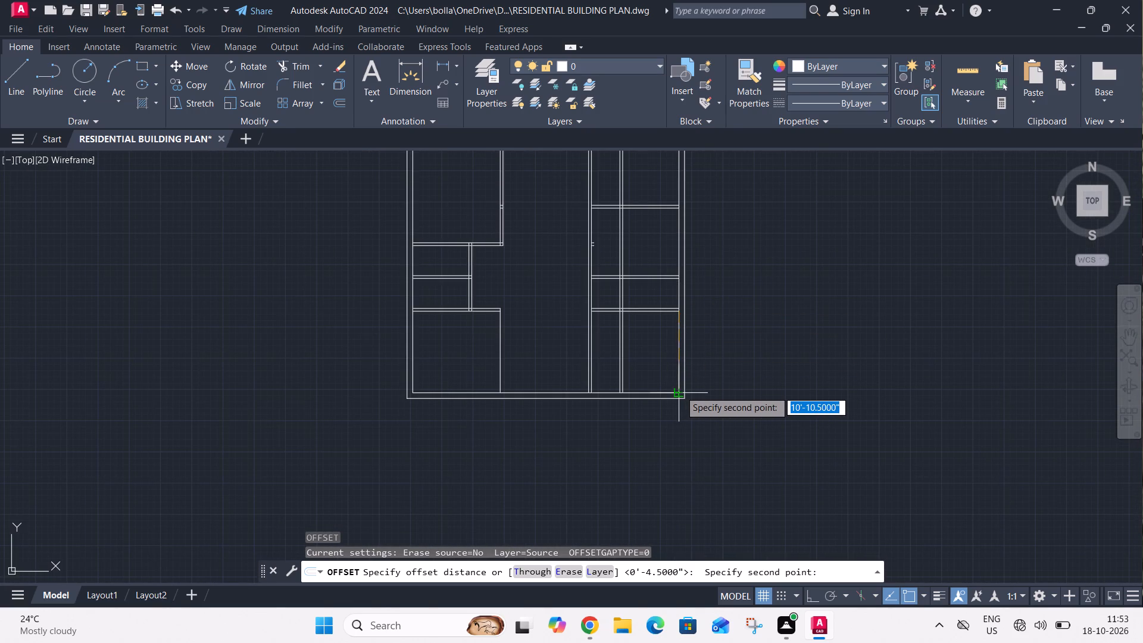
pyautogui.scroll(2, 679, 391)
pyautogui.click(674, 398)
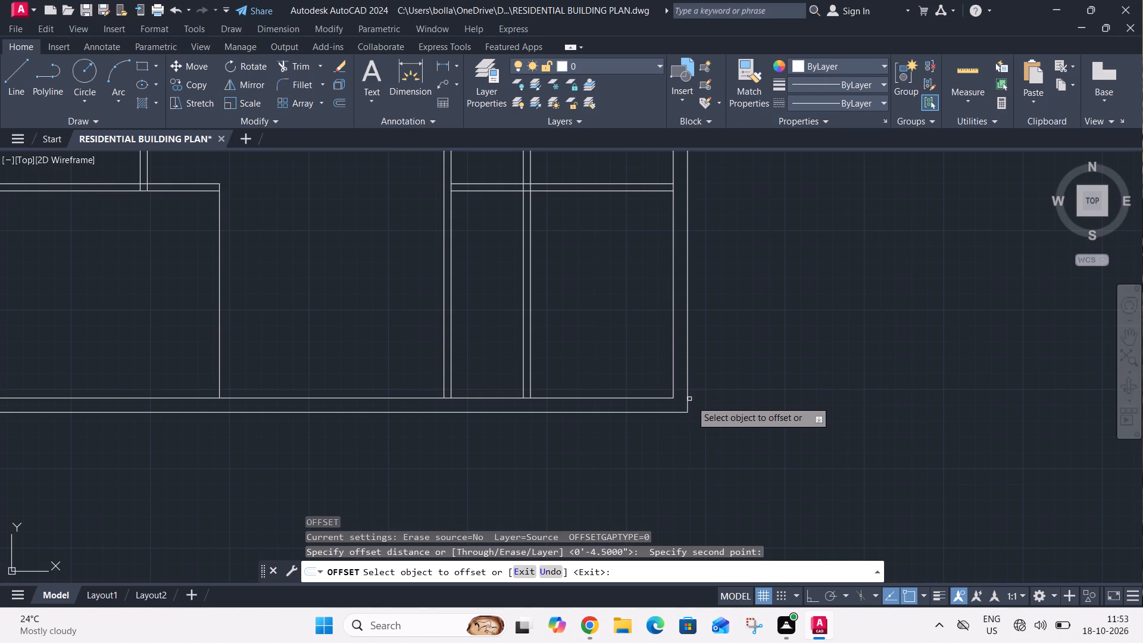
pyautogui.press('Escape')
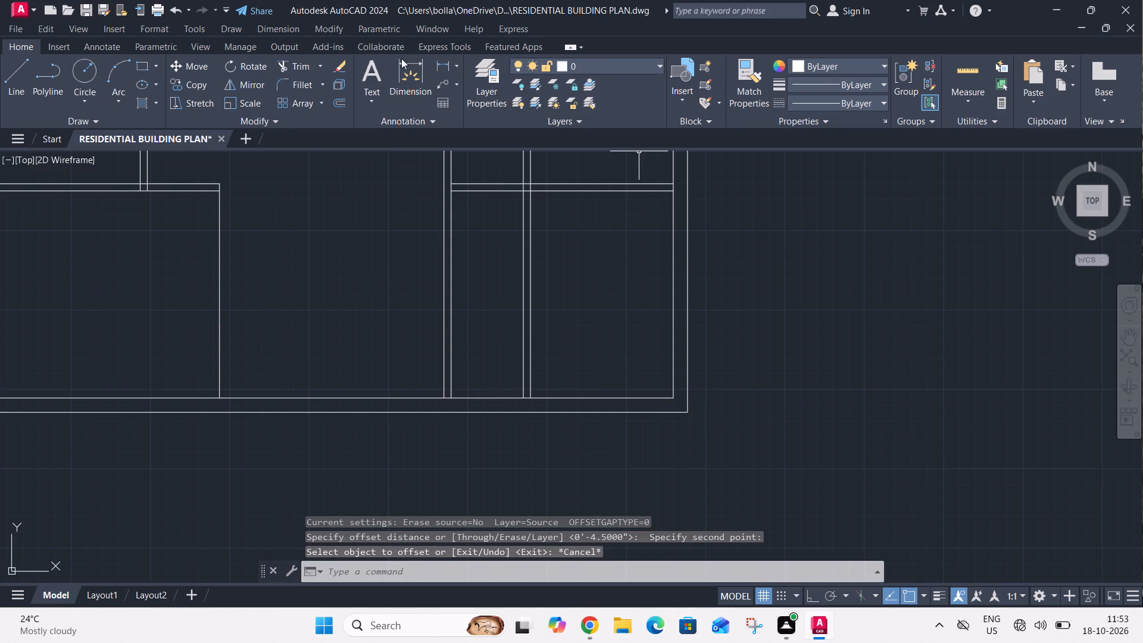
# Measure the lower-right room's inner vertical length along the right wall with a linear dimension.
pyautogui.click(439, 64)
pyautogui.click(677, 194)
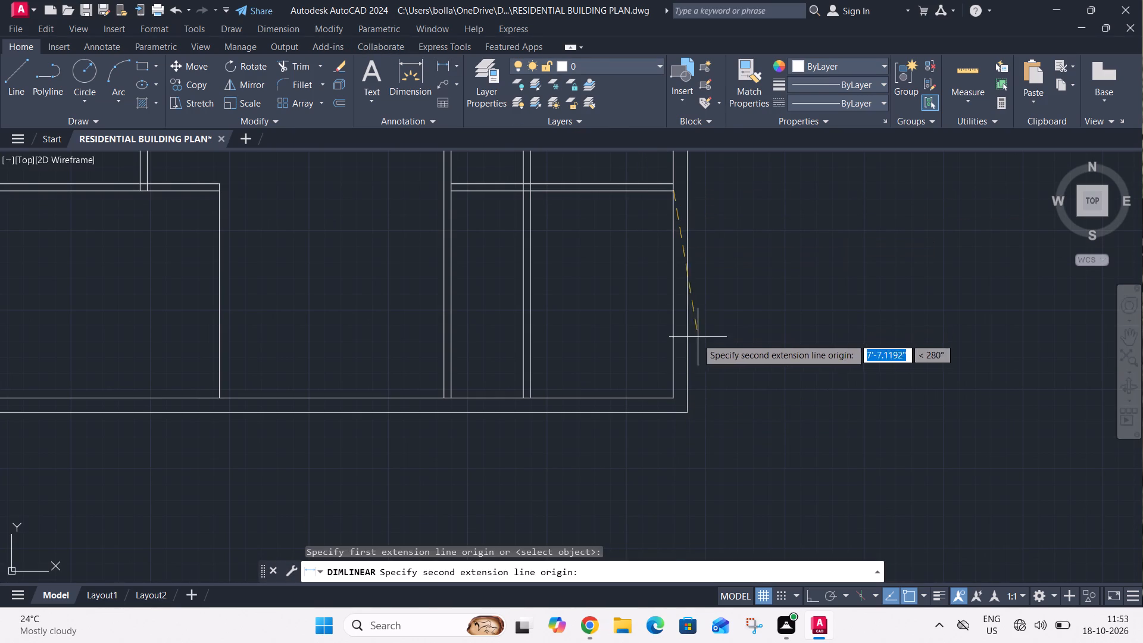
pyautogui.click(673, 398)
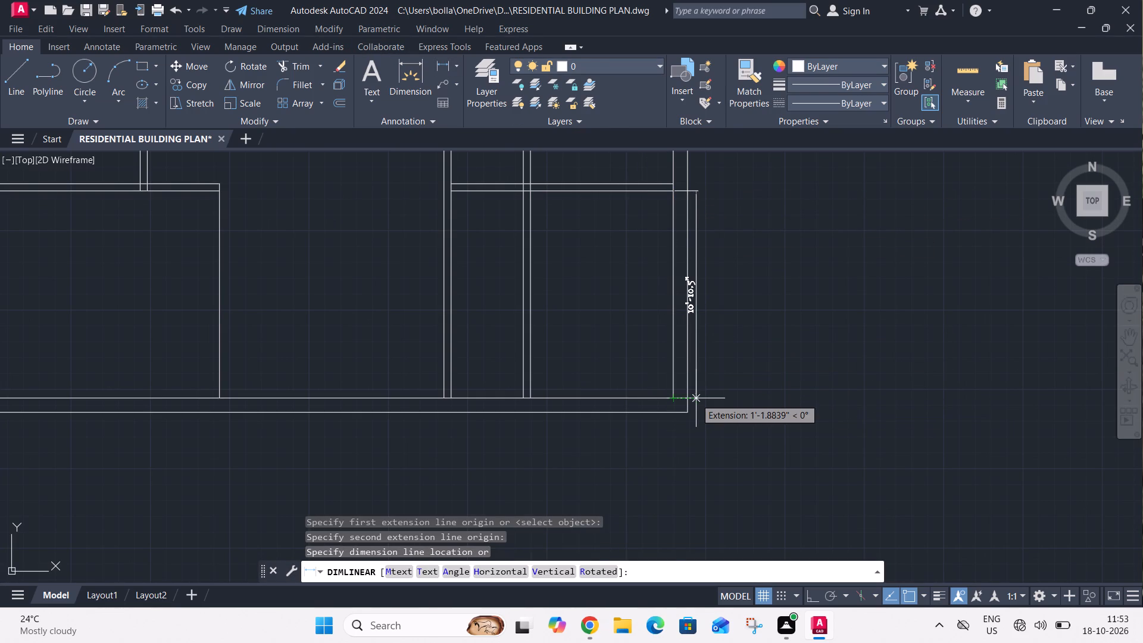
pyautogui.scroll(1, 696, 398)
pyautogui.press('Escape')
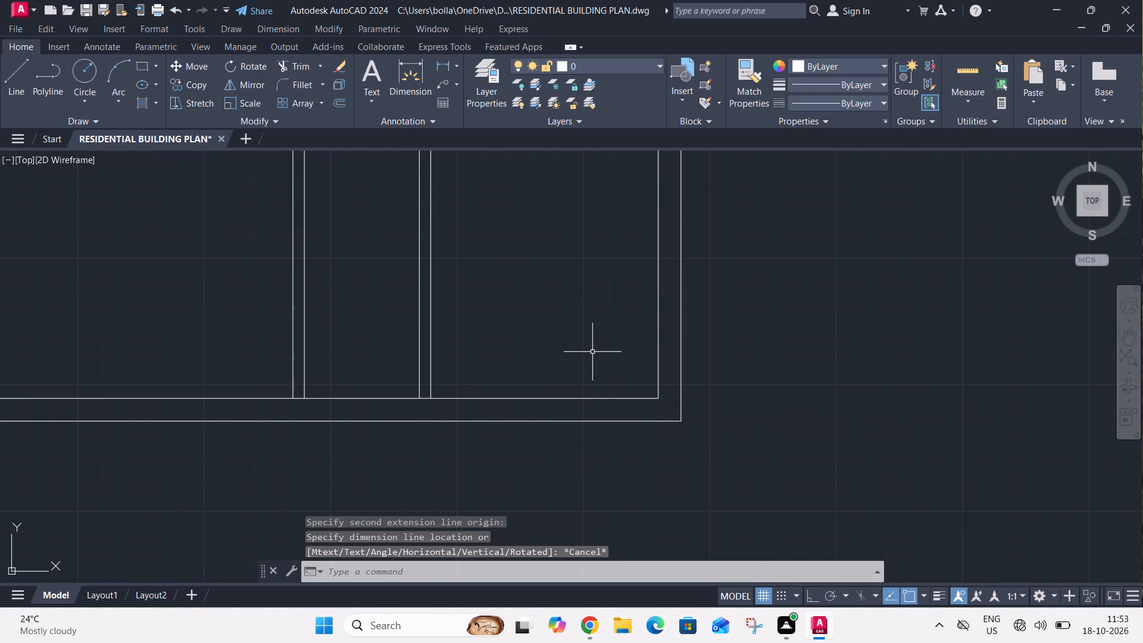
pyautogui.scroll(-1, 592, 351)
pyautogui.moveTo(588, 355); pyautogui.dragTo(526, 605, button='middle')
pyautogui.scroll(-1, 478, 393)
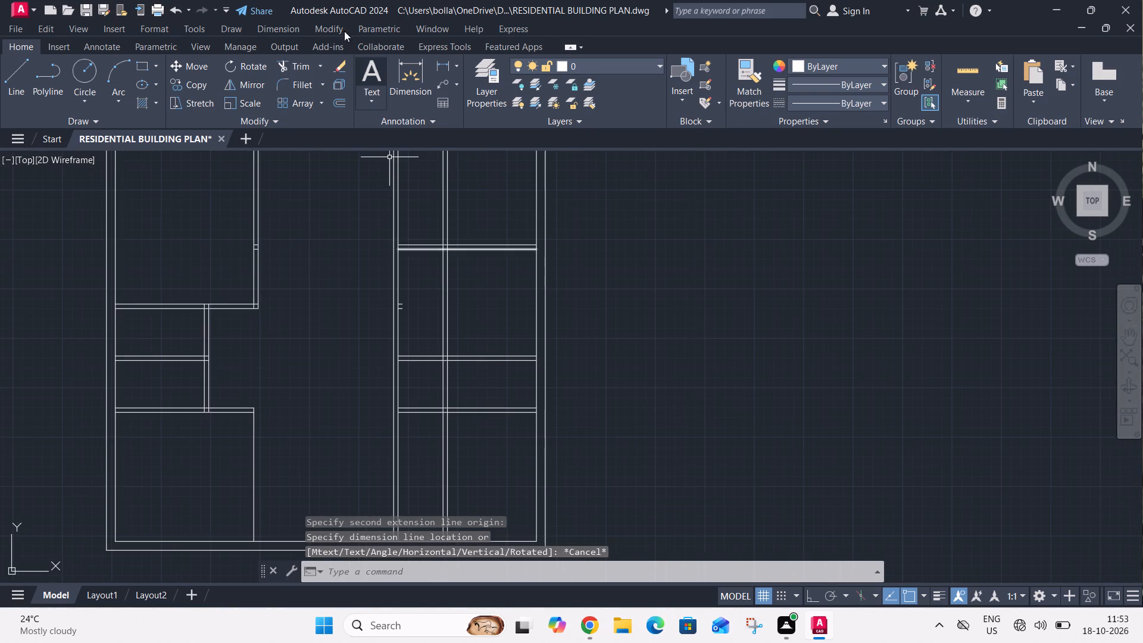
# Measure the right outer wall's full outer vertical length with a linear dimension, and erase that dimension.
pyautogui.click(444, 71)
pyautogui.scroll(-1, 488, 229)
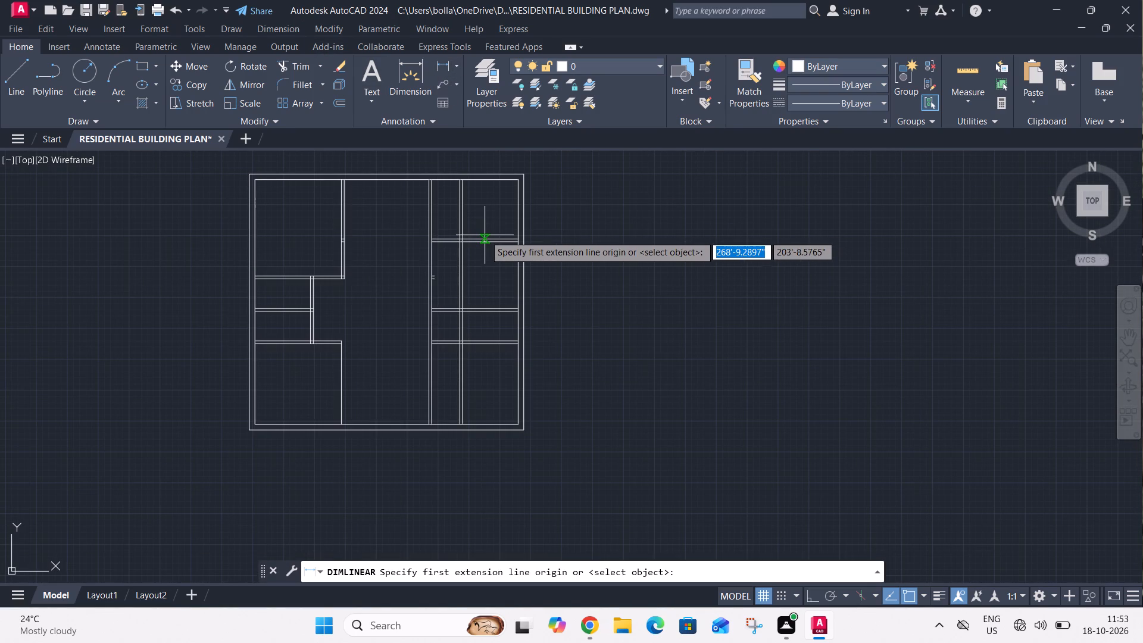
pyautogui.click(525, 176)
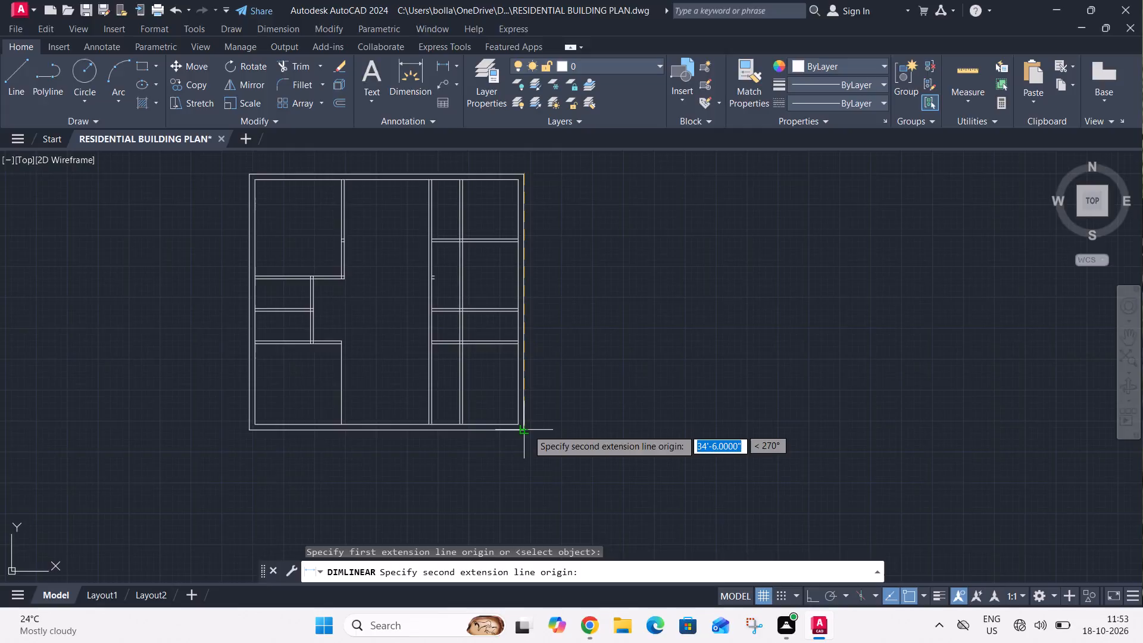
pyautogui.click(527, 430)
pyautogui.scroll(1, 539, 430)
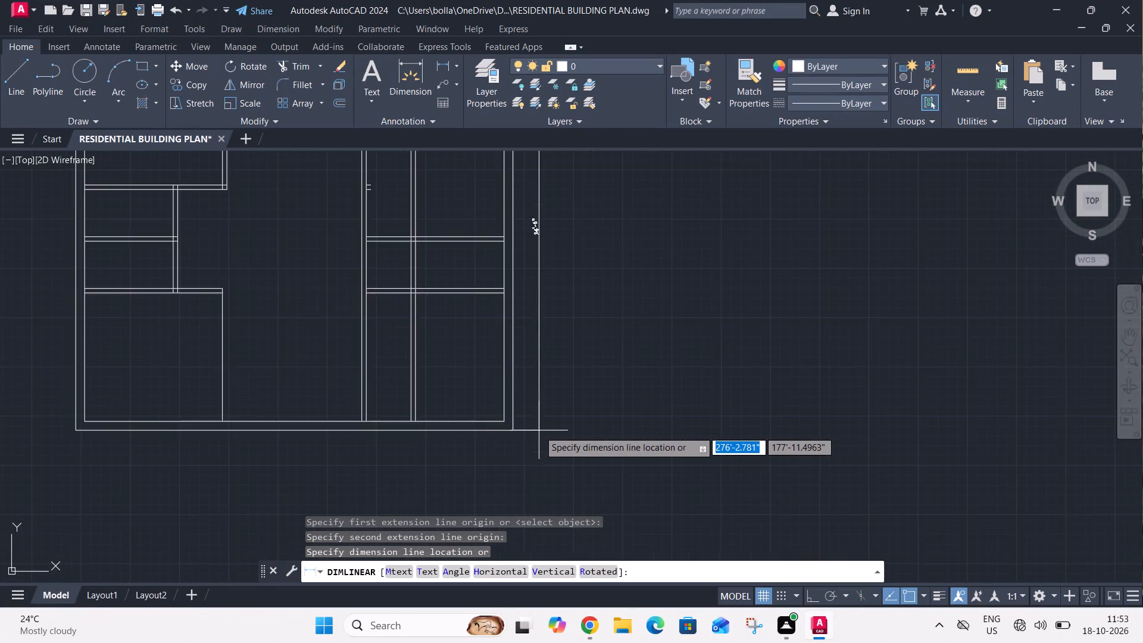
pyautogui.scroll(1, 537, 432)
pyautogui.click(546, 434)
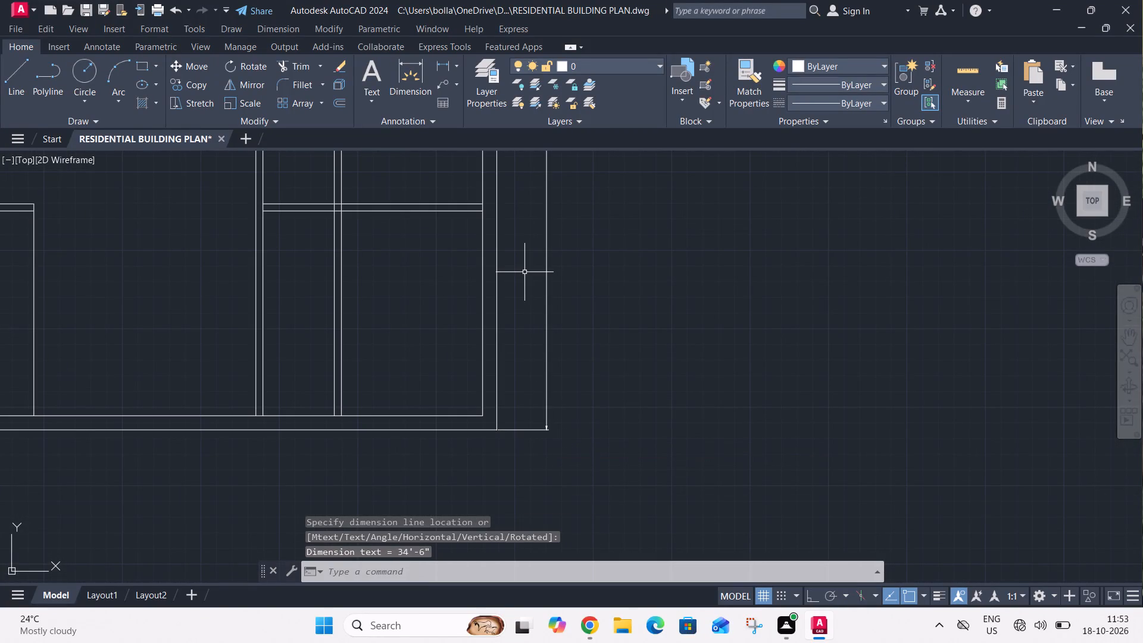
pyautogui.moveTo(0, 0); pyautogui.dragTo(14, 210, button='middle')
pyautogui.moveTo(583, 270); pyautogui.dragTo(556, 441, button='middle')
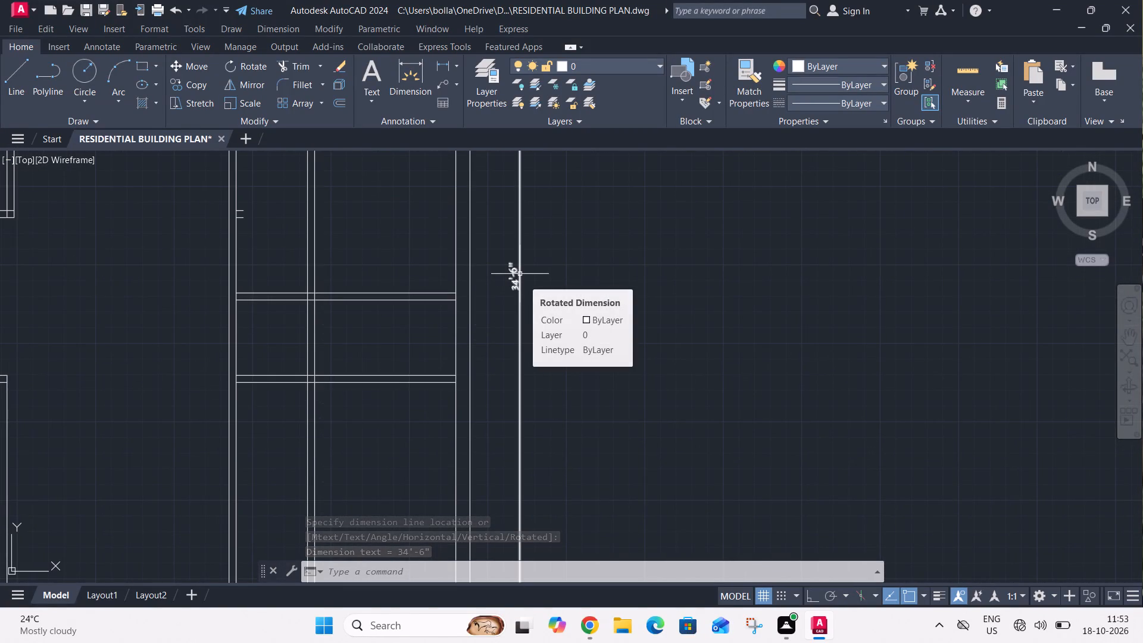
pyautogui.press('Escape')
pyautogui.click(531, 260)
pyautogui.click(496, 294)
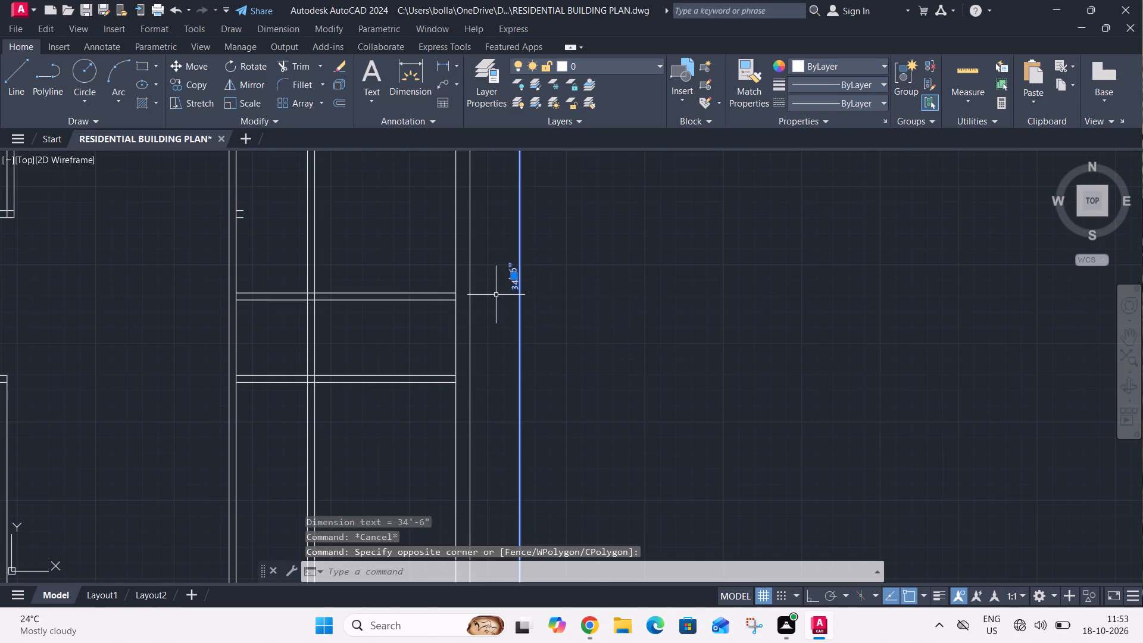
pyautogui.press('Delete')
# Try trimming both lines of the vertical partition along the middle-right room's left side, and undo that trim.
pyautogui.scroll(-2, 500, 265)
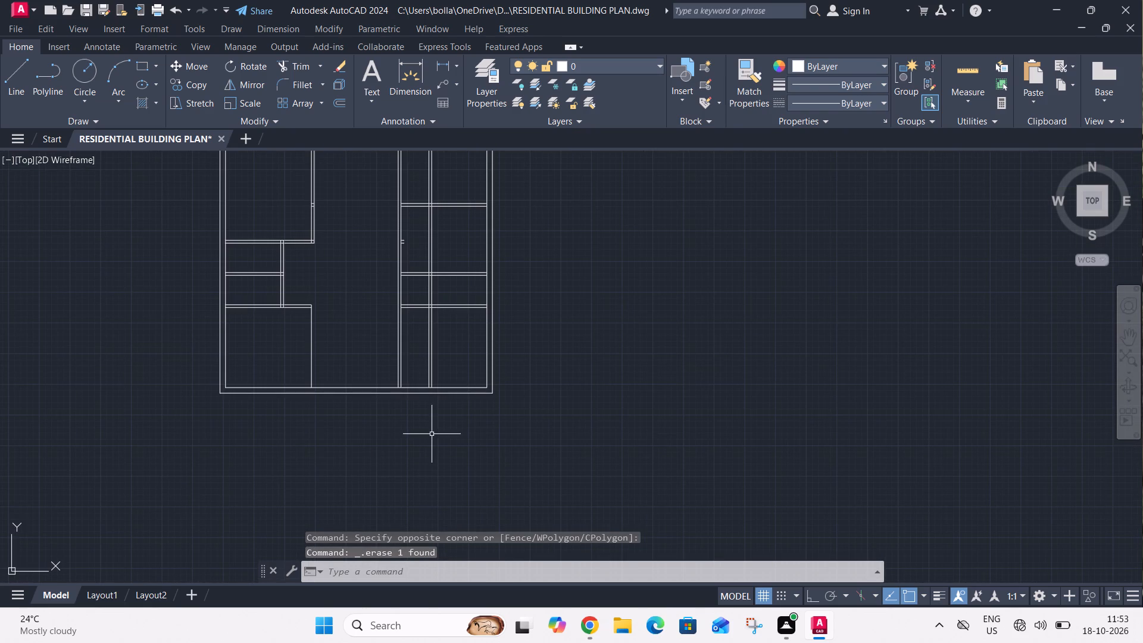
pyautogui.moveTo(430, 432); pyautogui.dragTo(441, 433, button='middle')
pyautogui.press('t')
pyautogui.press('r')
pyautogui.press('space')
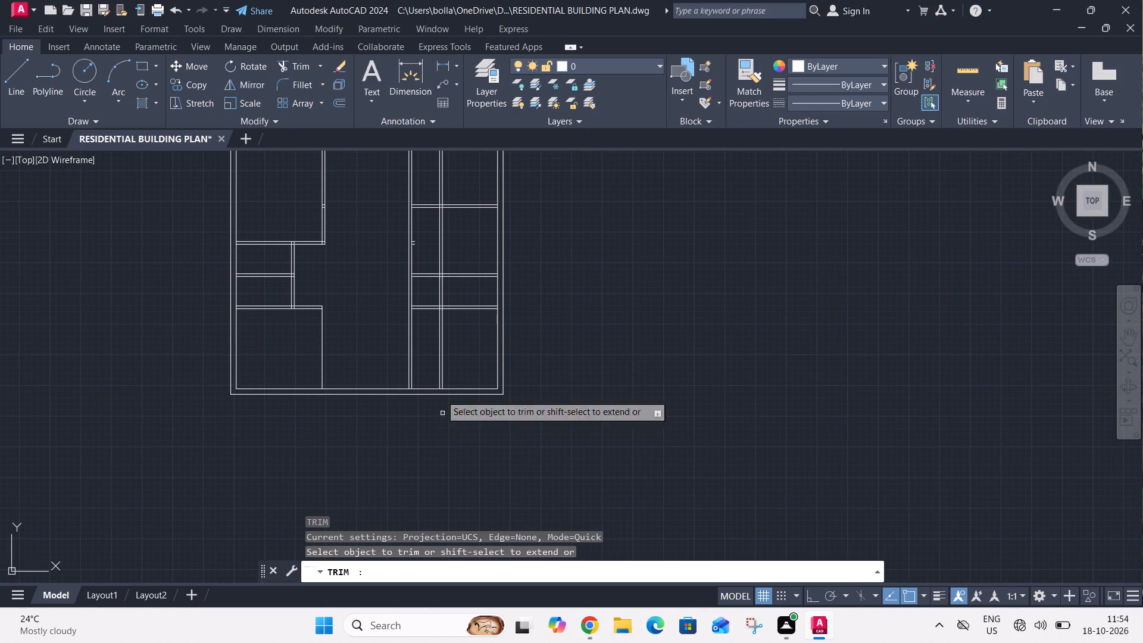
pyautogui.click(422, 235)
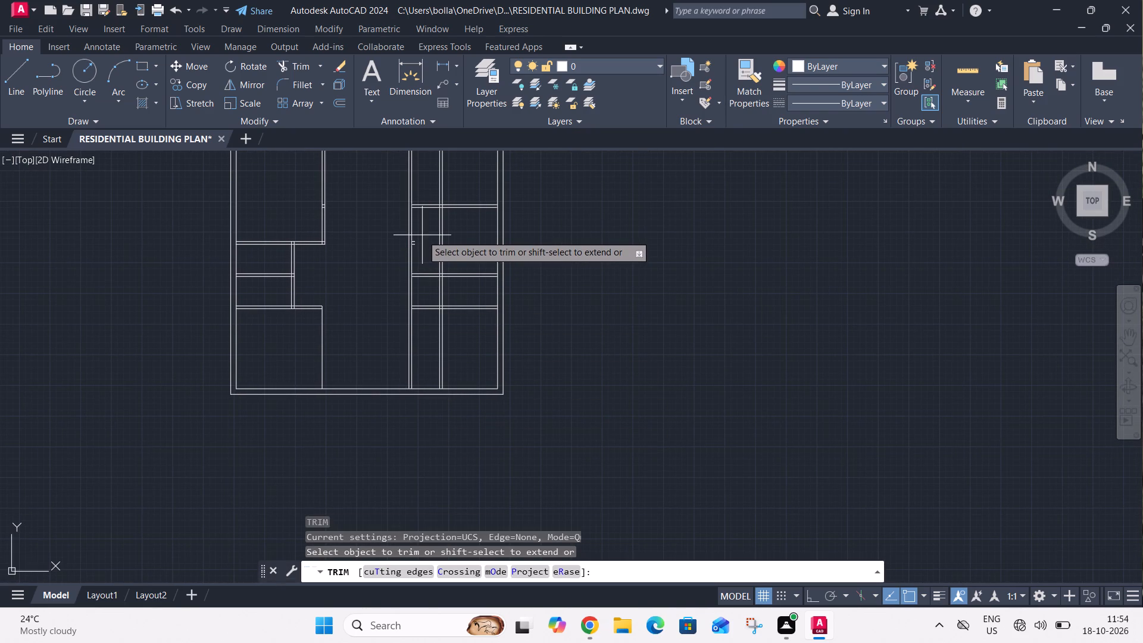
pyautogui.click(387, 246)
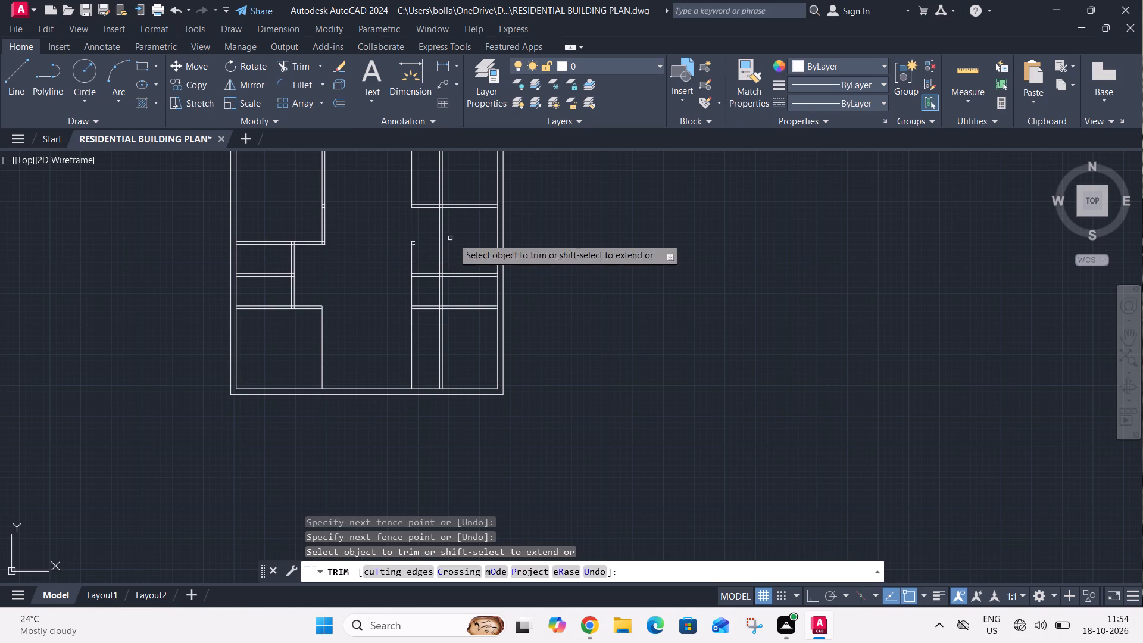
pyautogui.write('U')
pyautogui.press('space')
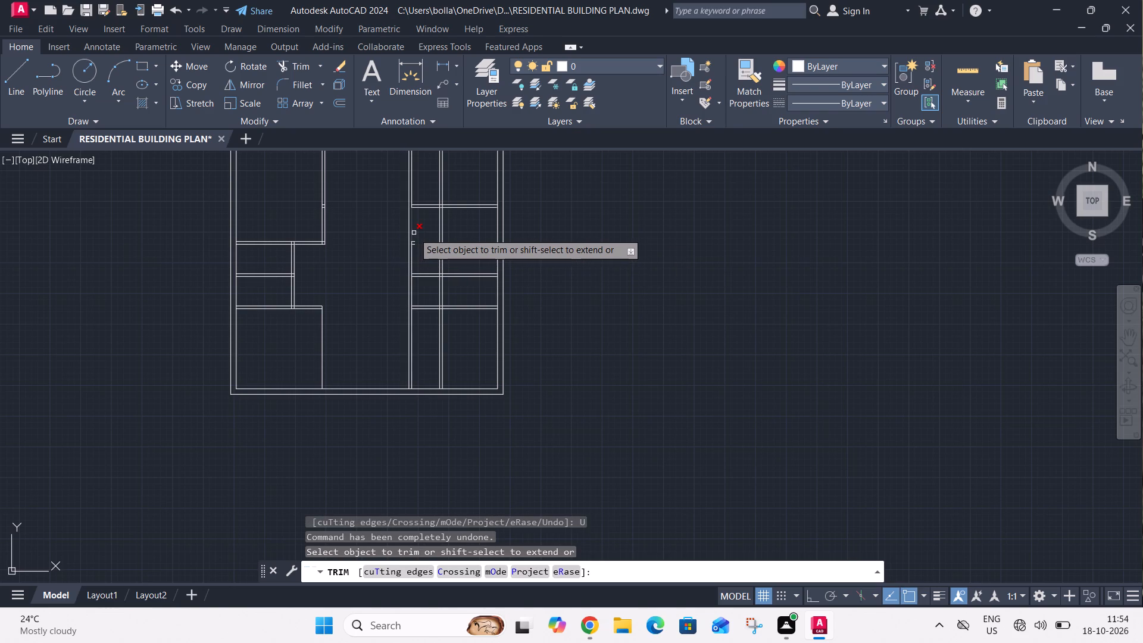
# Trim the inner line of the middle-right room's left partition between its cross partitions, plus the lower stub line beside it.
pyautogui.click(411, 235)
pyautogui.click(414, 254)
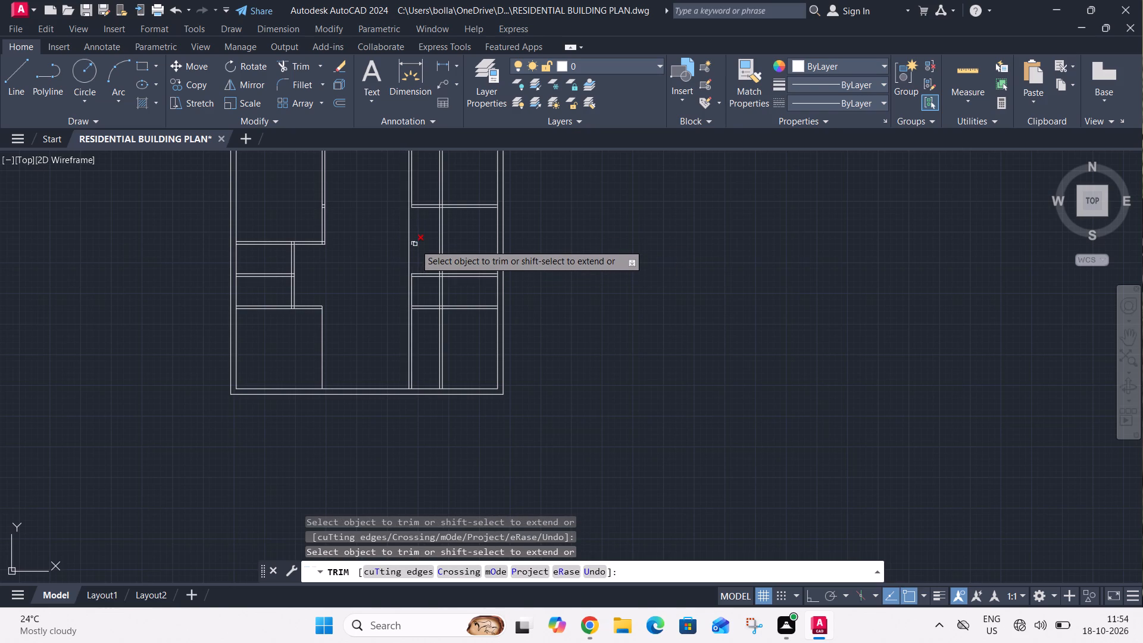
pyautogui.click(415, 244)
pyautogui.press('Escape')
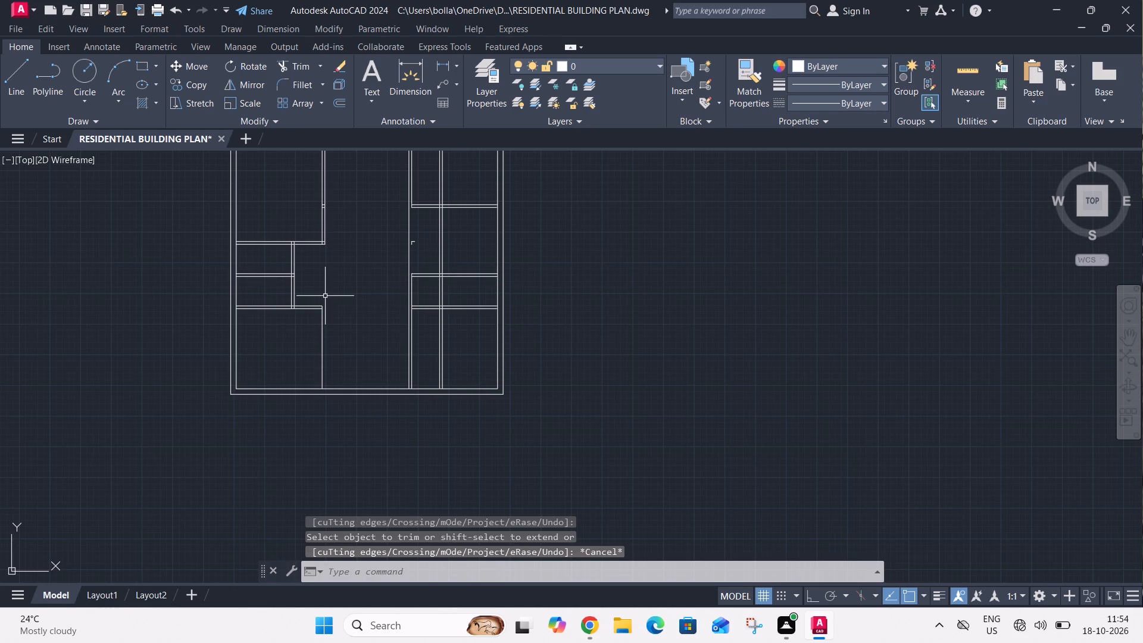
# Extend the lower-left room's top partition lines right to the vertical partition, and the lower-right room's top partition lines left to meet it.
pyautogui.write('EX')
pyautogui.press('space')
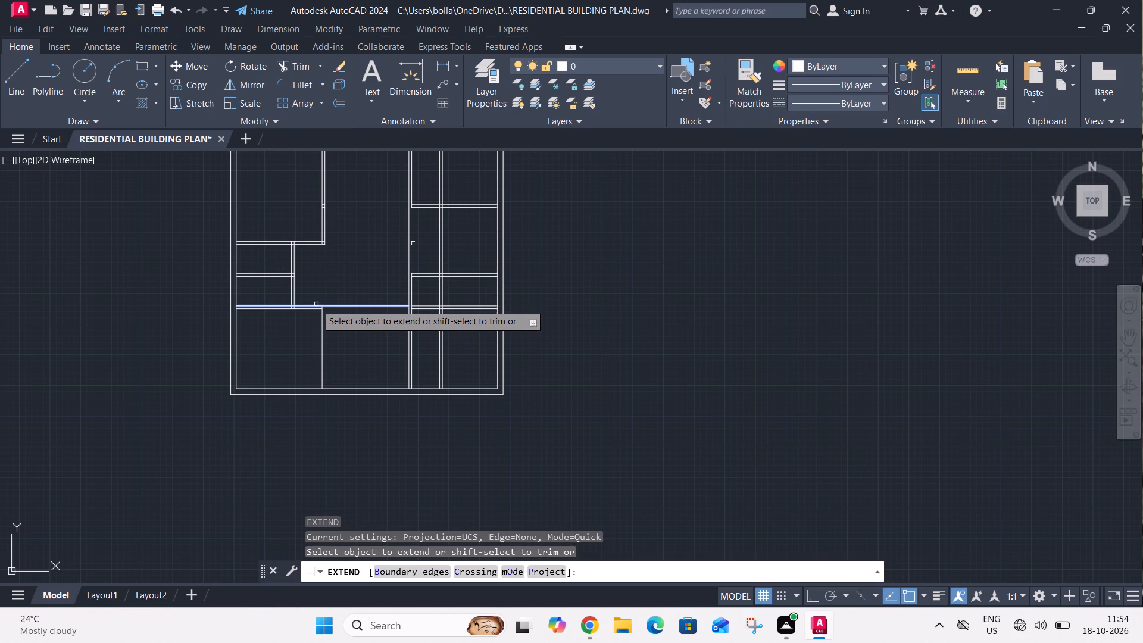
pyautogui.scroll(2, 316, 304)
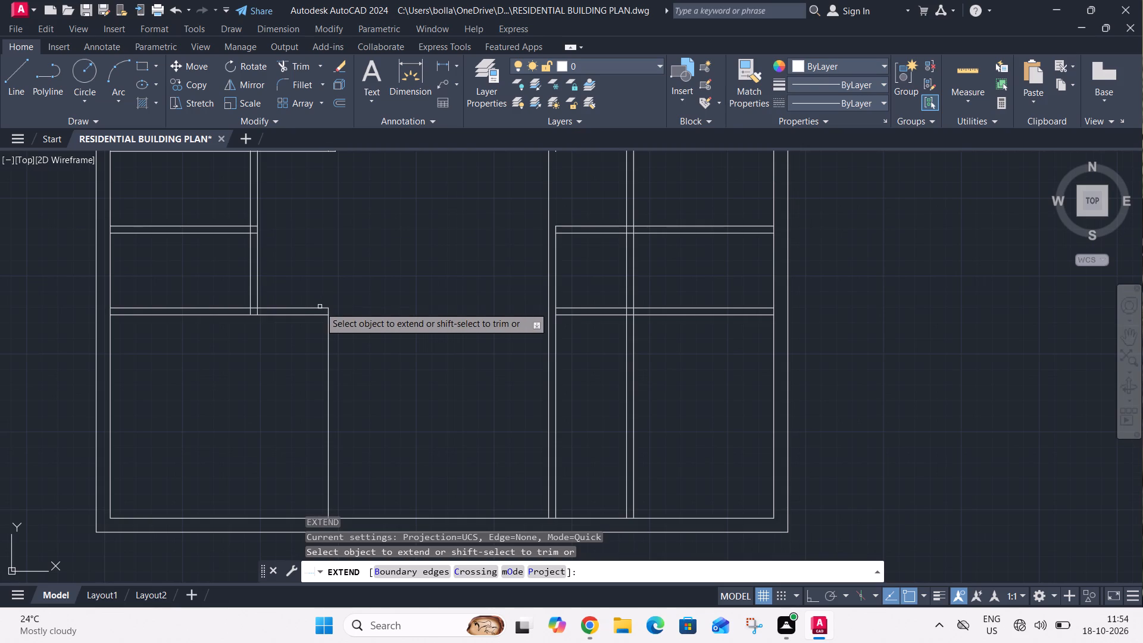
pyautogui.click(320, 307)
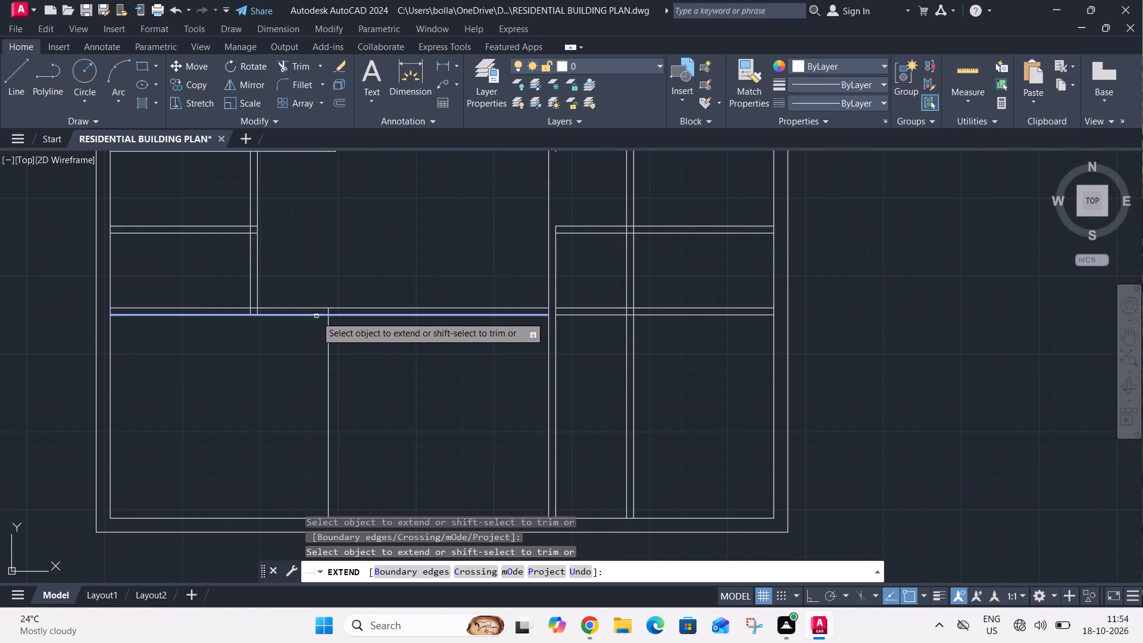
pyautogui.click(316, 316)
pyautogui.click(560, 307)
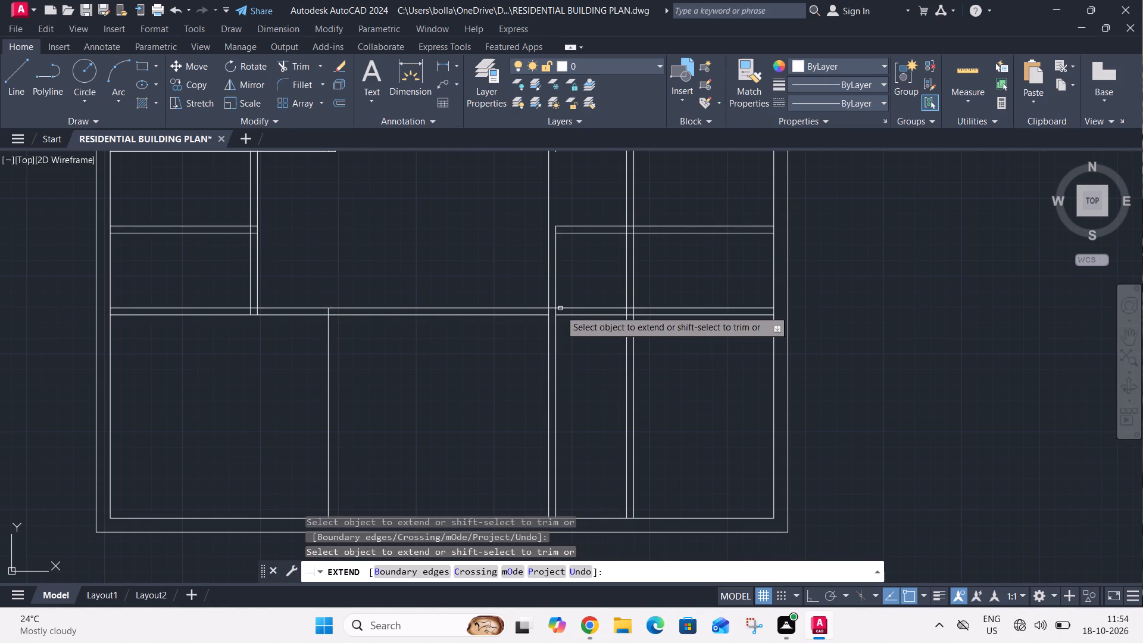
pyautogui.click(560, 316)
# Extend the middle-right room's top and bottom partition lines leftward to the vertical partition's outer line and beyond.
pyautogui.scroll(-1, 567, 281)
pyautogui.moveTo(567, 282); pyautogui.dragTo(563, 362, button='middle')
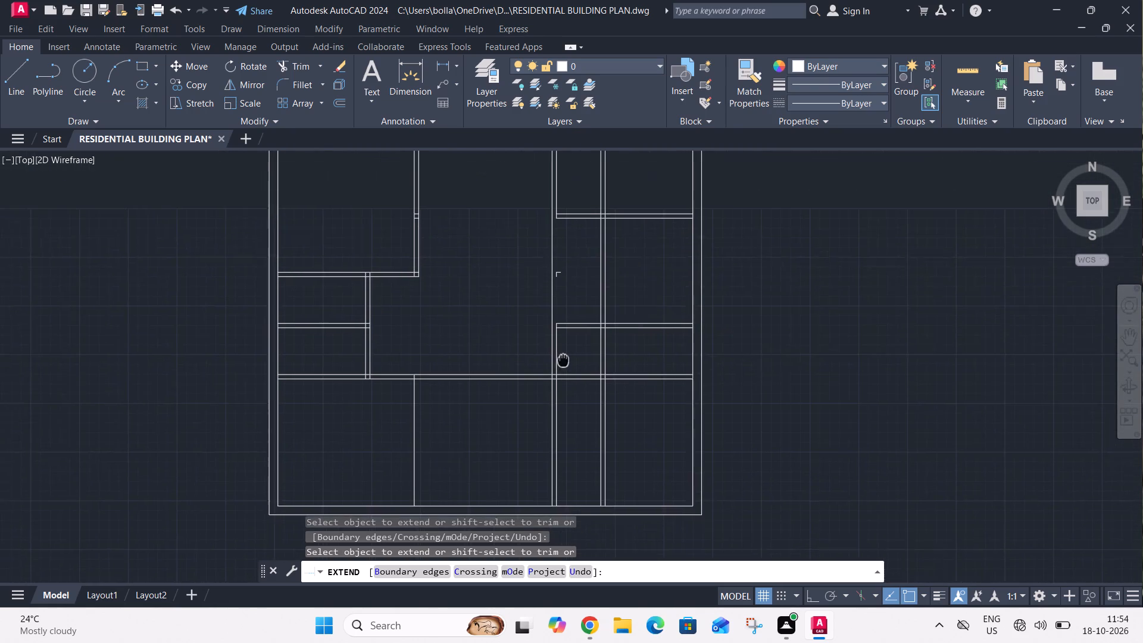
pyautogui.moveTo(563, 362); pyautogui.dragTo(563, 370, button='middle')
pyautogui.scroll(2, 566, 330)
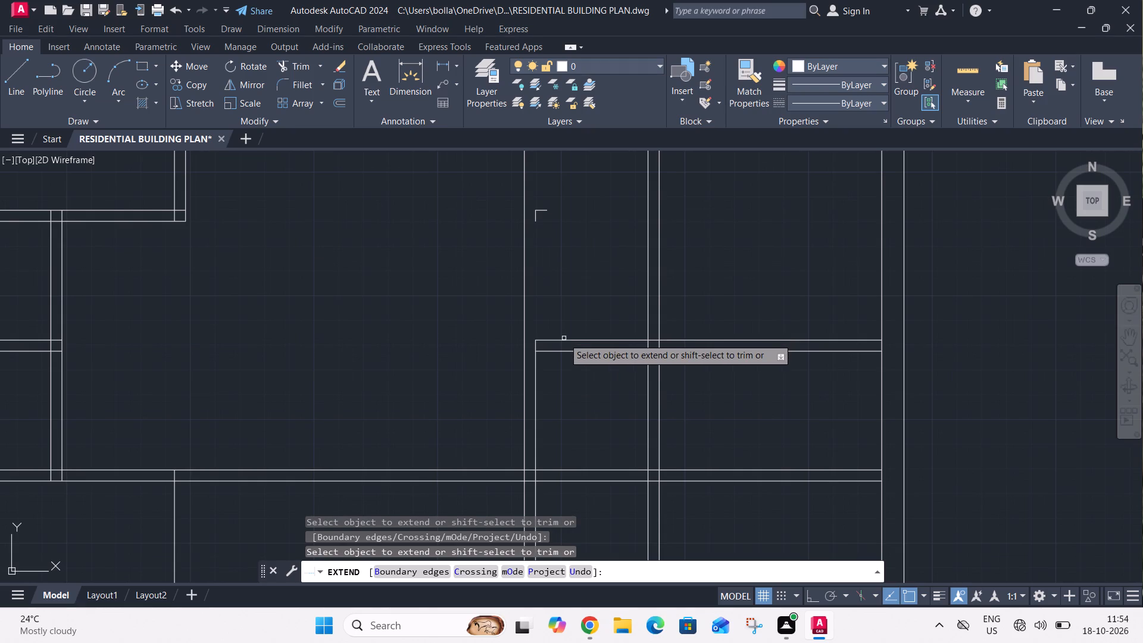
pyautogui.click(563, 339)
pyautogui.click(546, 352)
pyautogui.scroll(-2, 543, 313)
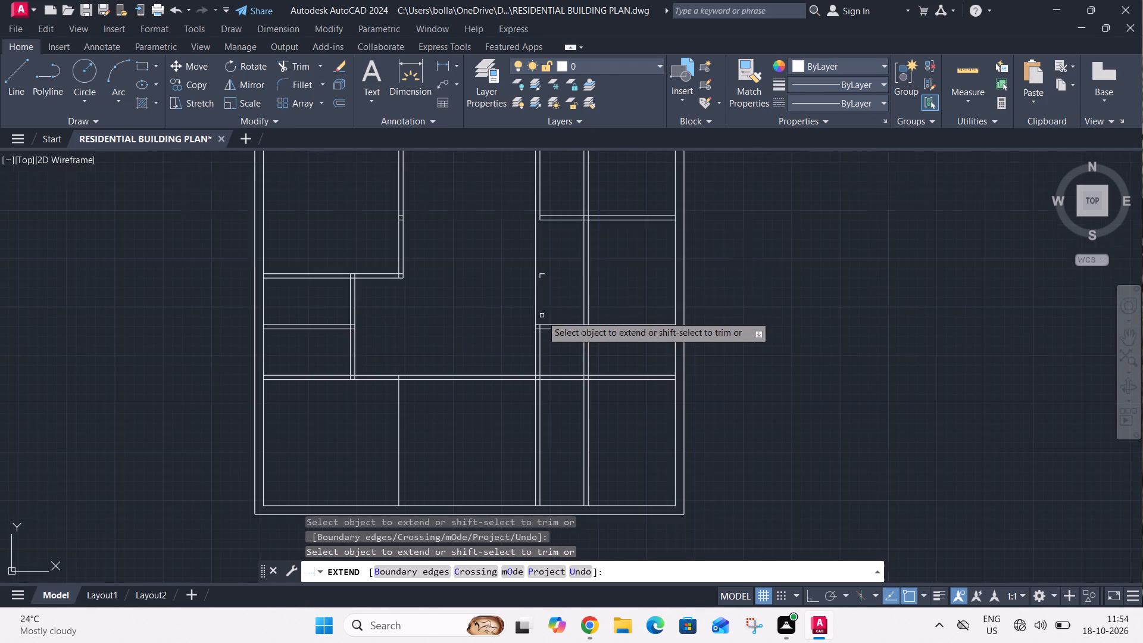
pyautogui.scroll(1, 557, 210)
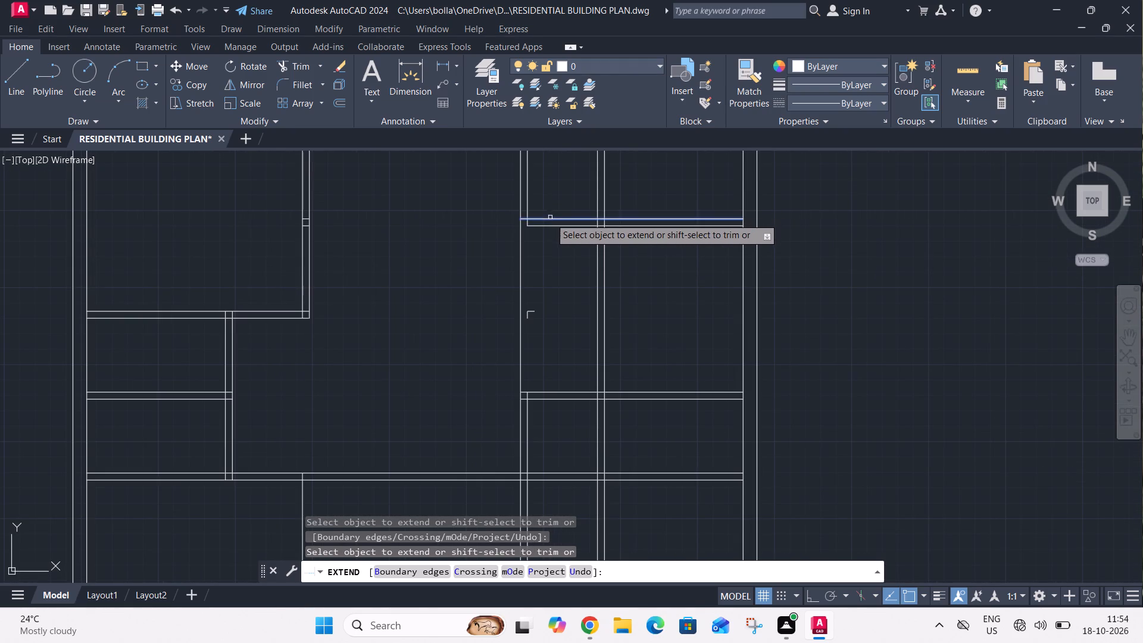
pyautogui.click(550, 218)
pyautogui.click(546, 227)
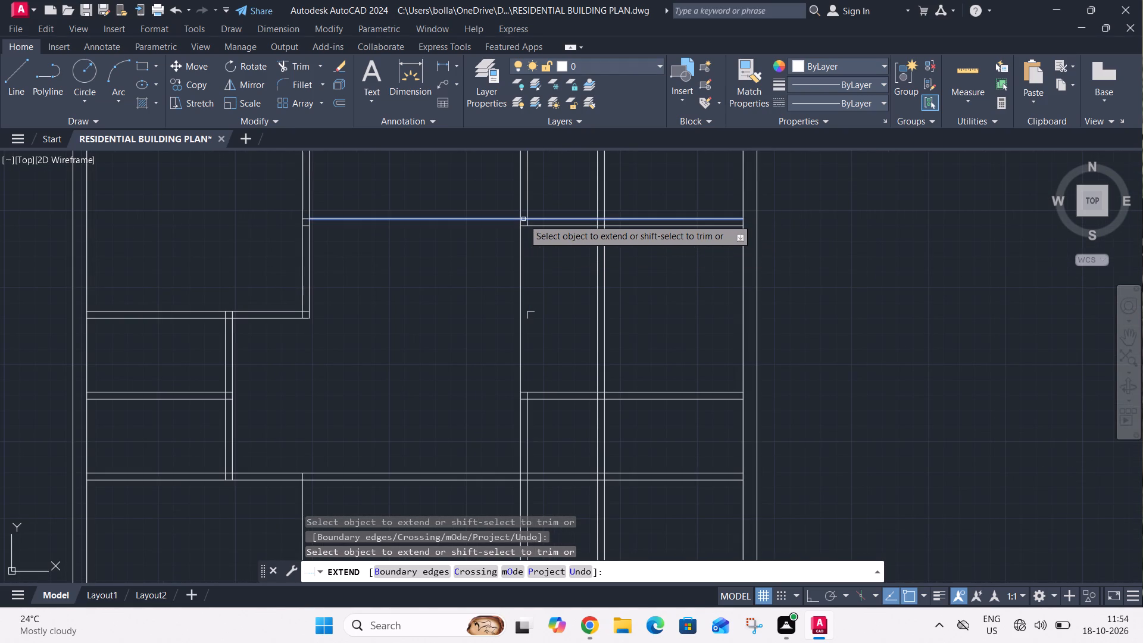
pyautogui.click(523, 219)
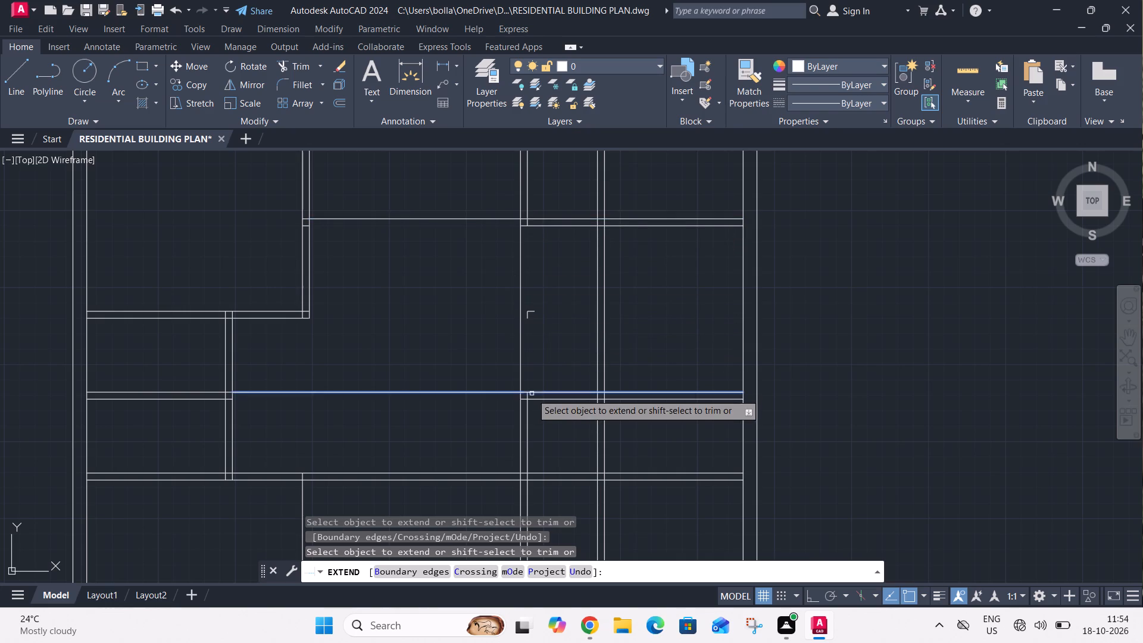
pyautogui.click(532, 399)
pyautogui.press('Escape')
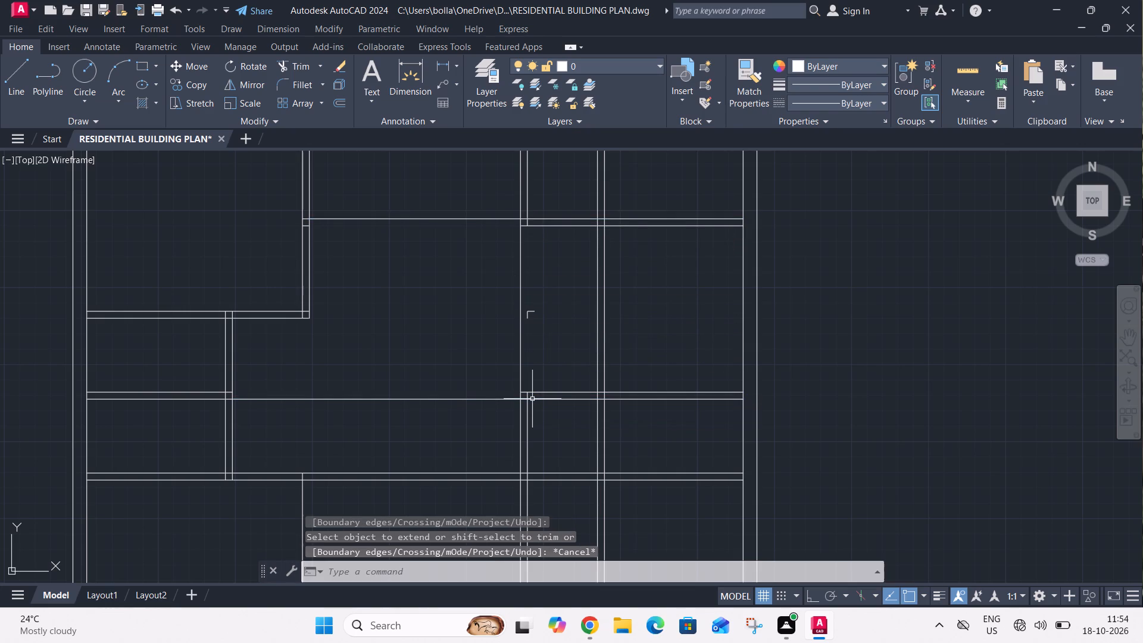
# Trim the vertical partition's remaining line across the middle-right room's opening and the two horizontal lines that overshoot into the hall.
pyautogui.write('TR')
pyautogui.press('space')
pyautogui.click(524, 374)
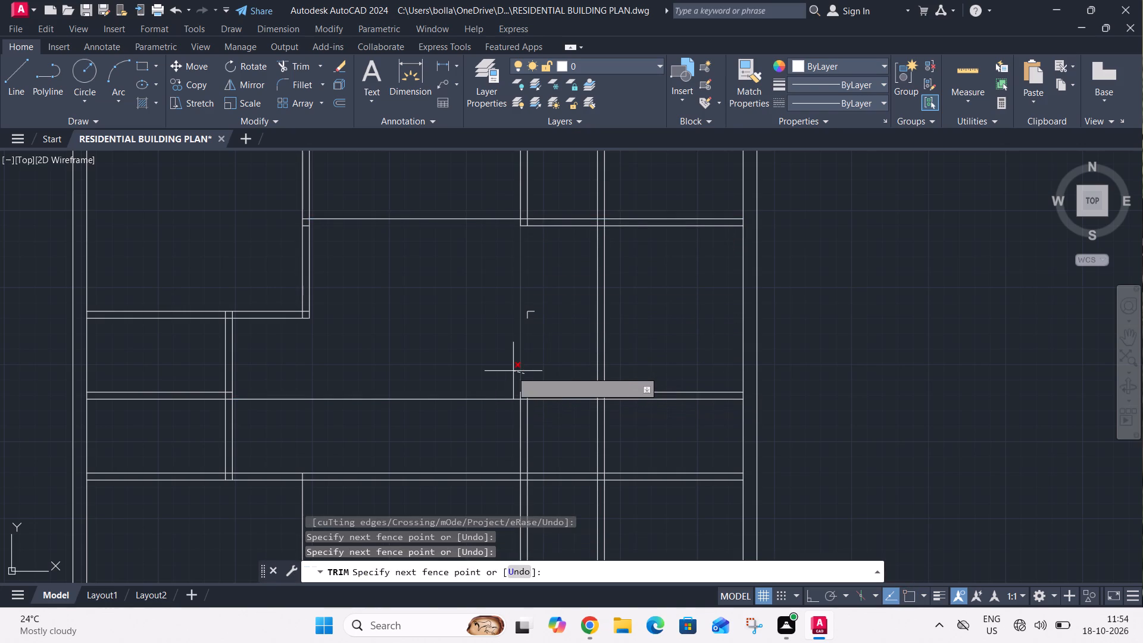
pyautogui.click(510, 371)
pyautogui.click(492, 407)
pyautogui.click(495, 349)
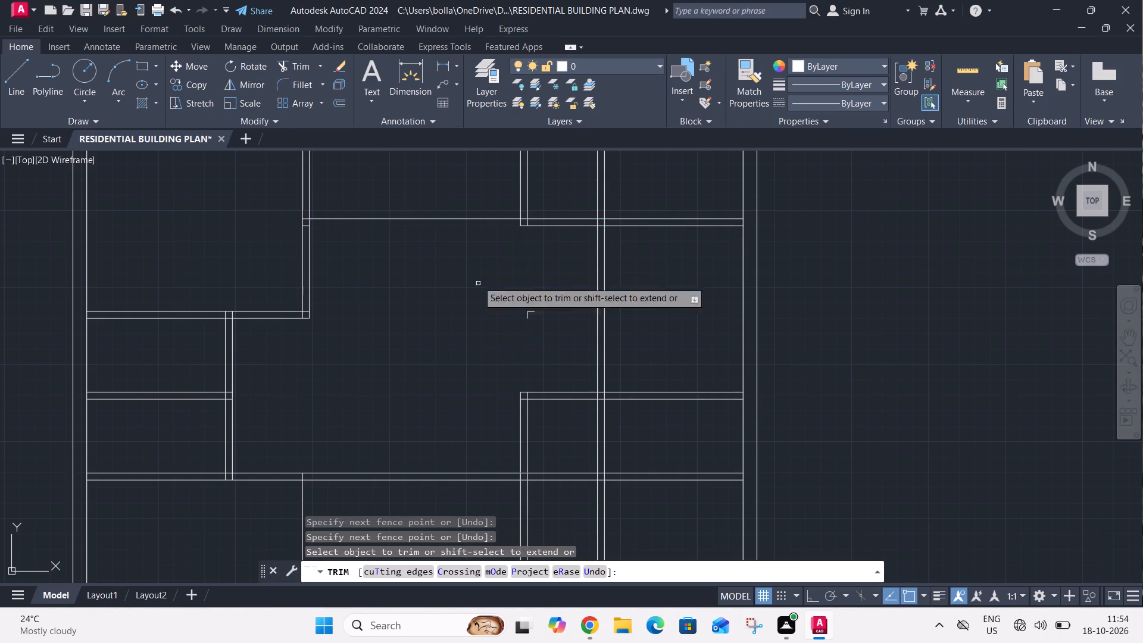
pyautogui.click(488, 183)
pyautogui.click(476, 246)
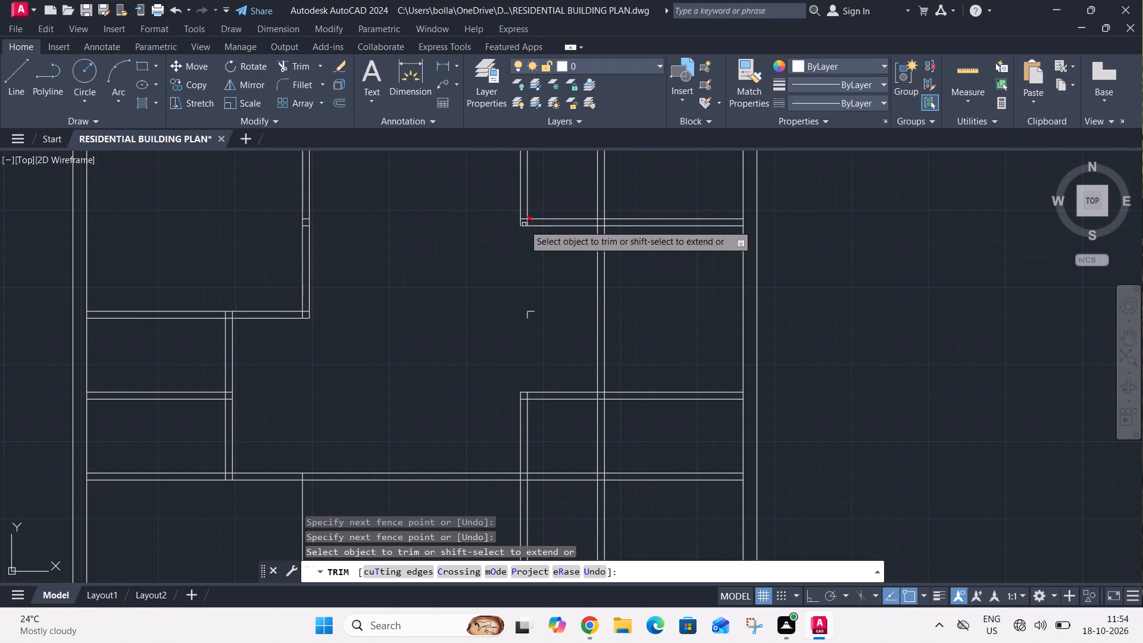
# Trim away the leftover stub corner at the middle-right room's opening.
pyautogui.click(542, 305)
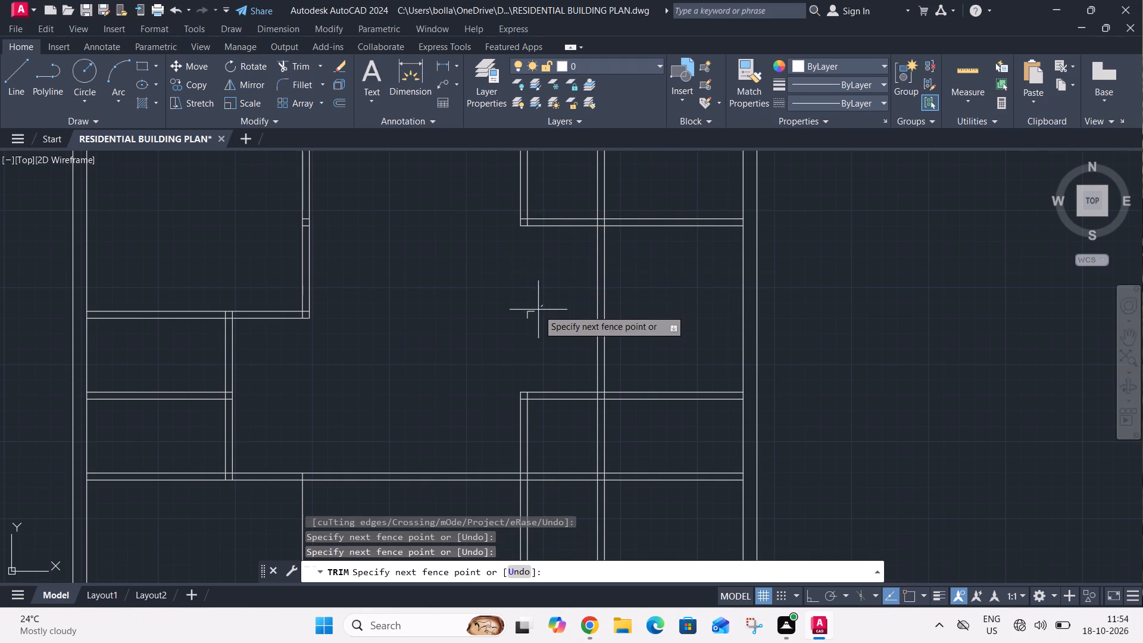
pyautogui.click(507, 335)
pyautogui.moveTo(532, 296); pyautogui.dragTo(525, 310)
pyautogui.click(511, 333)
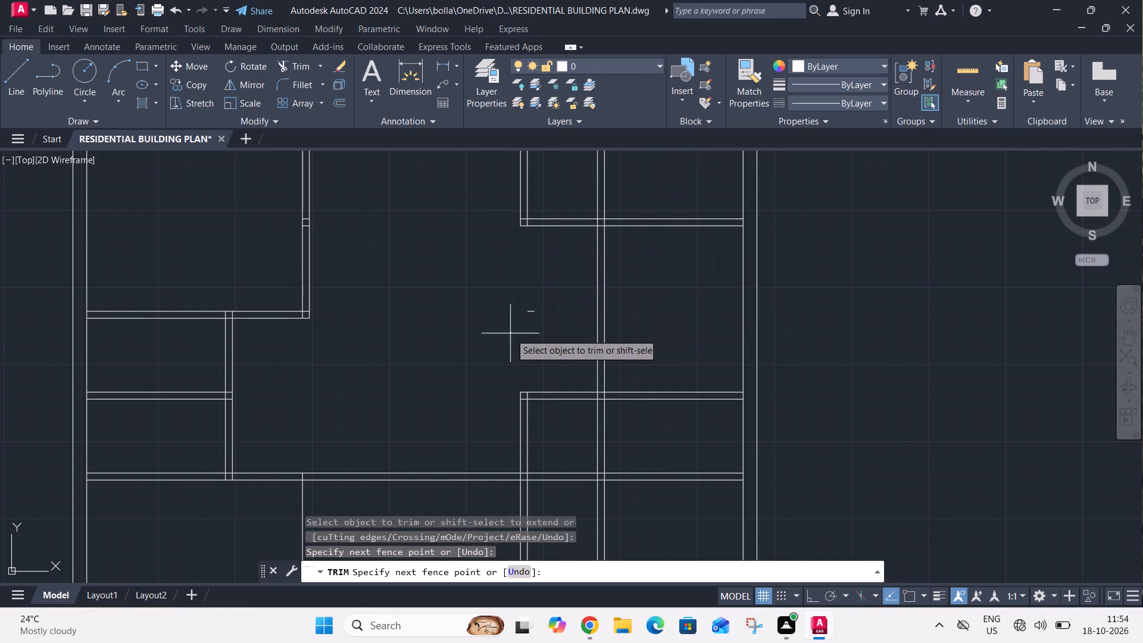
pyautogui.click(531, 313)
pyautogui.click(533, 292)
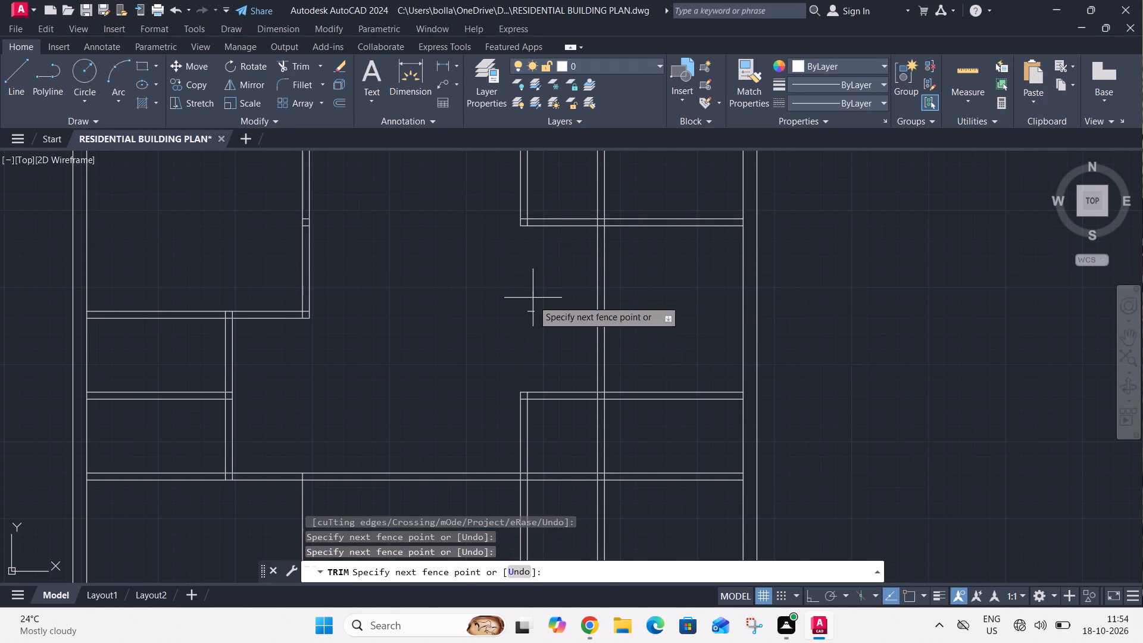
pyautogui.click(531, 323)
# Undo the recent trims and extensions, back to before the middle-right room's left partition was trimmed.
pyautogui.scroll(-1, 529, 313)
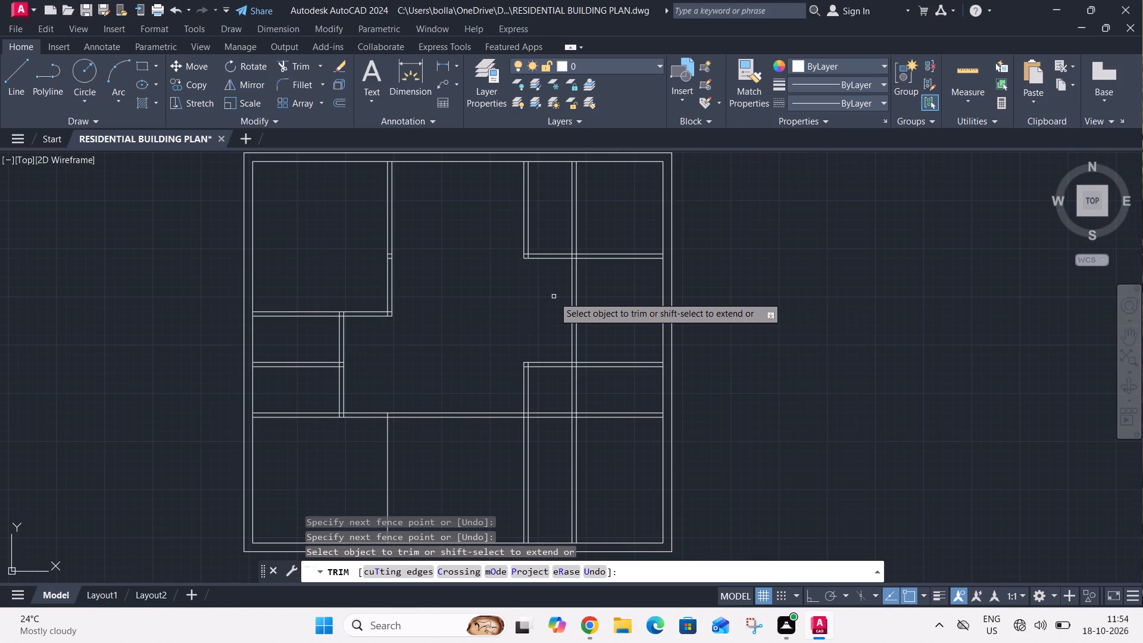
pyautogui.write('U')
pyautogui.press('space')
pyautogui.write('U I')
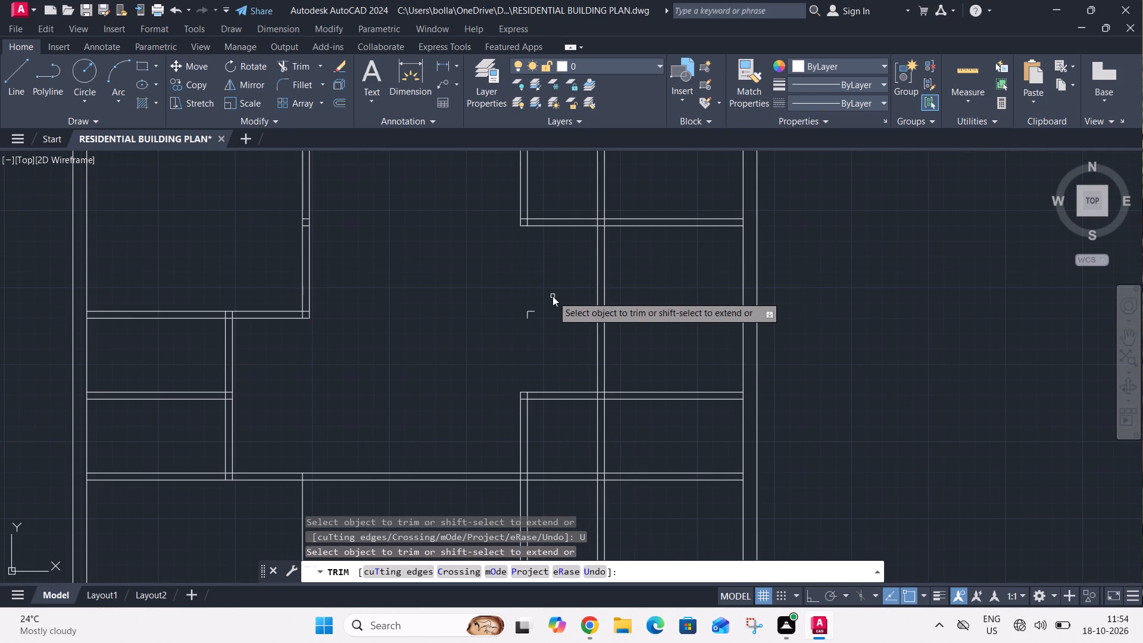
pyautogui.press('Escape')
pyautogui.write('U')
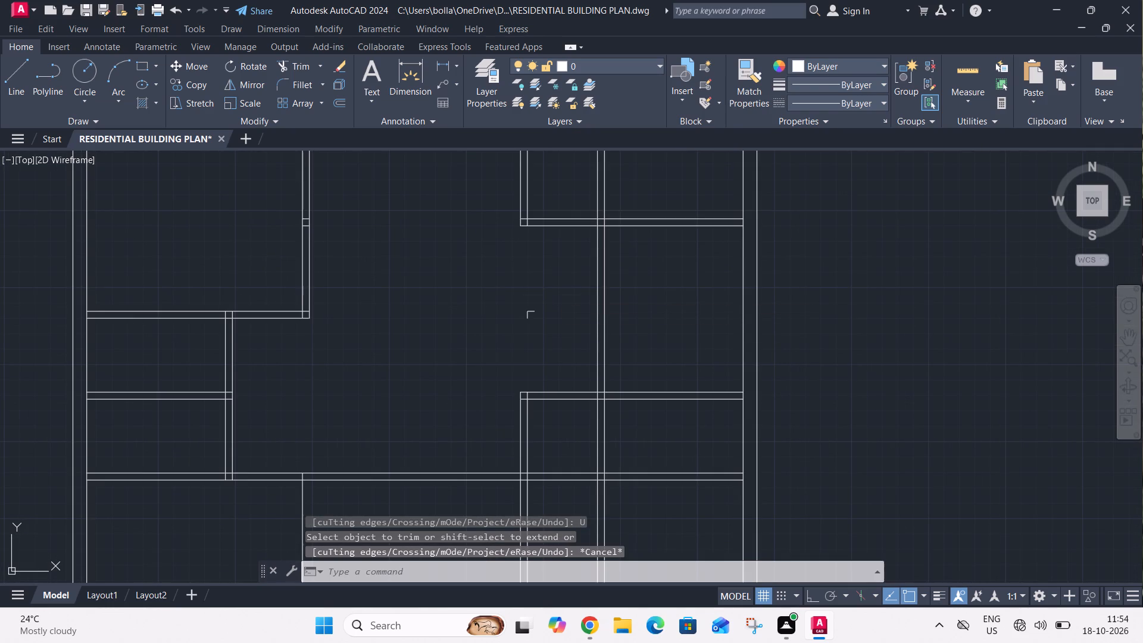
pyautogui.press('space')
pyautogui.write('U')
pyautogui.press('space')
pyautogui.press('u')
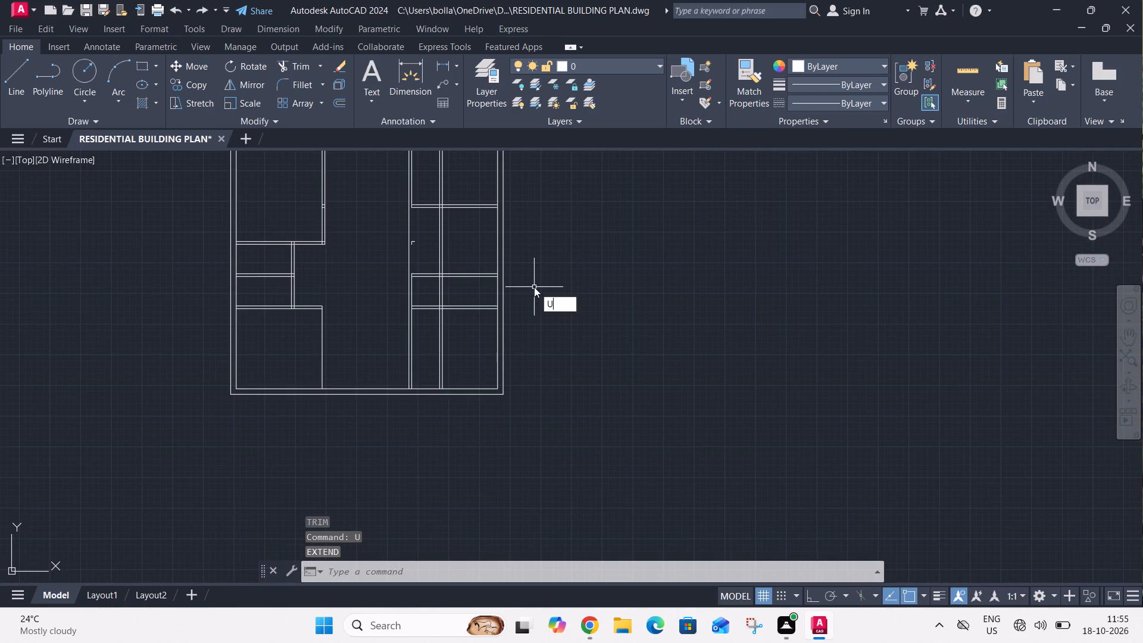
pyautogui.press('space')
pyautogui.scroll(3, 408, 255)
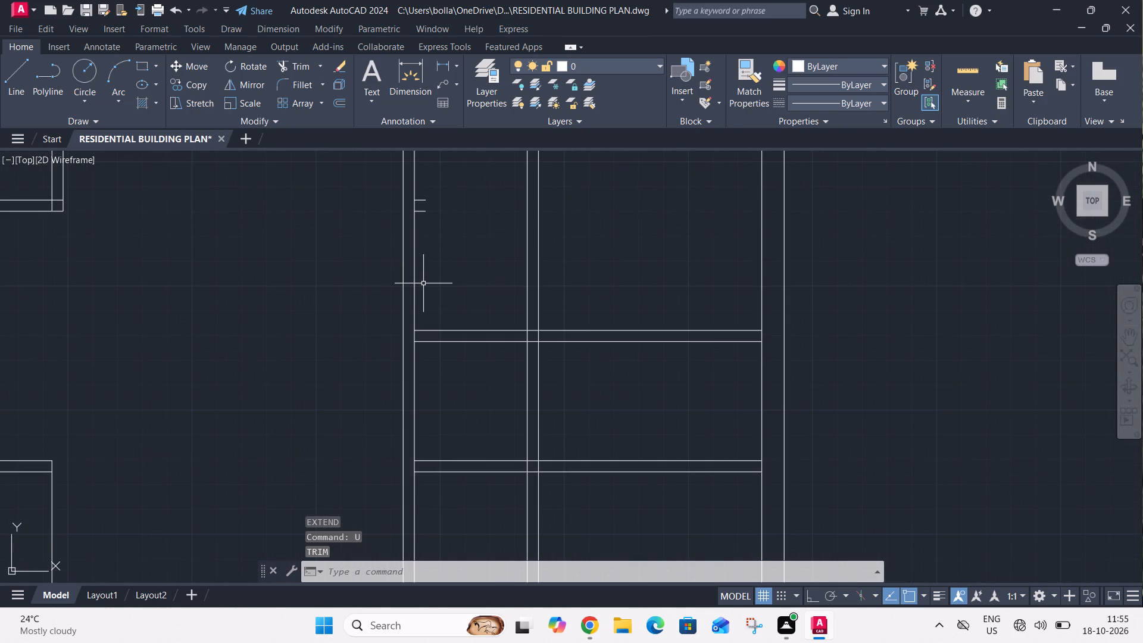
# Extend both lines of the middle-right room's lower partition leftward to the vertical partition's hall-side line.
pyautogui.write('EX')
pyautogui.press('space')
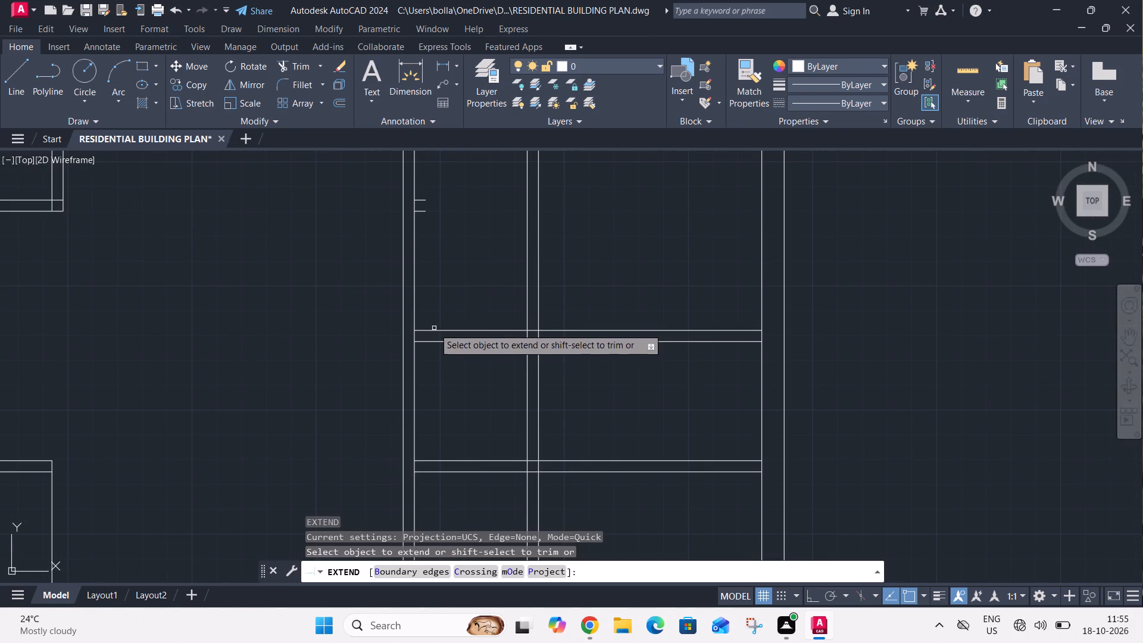
pyautogui.click(434, 328)
pyautogui.click(432, 331)
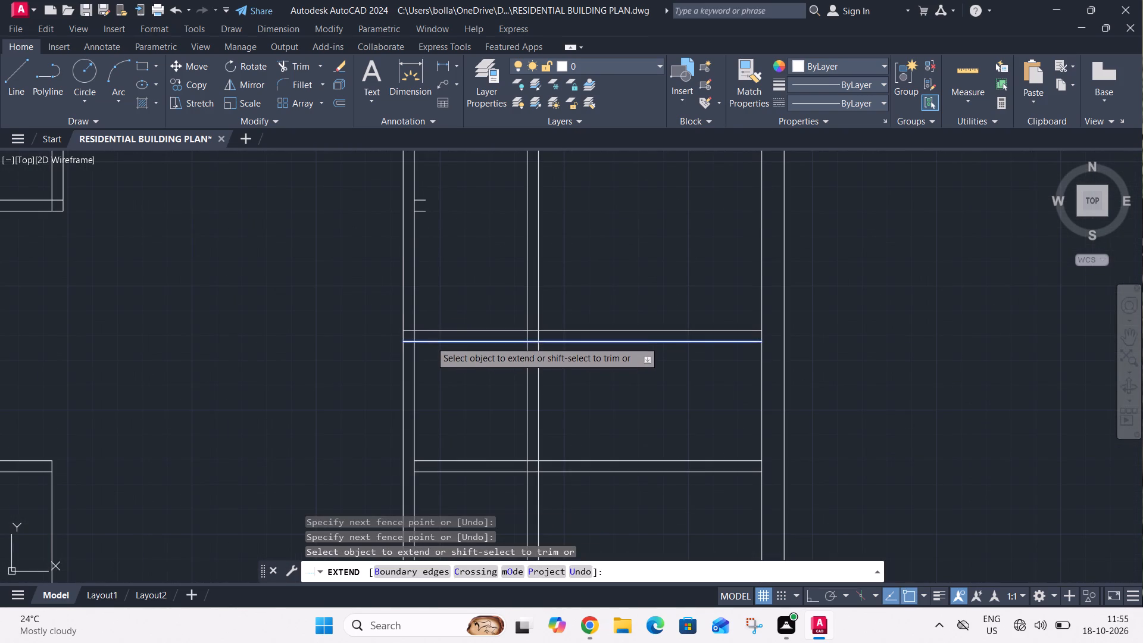
pyautogui.click(430, 341)
# Extend both lines of the next horizontal partition below leftward through the vertical partition and across the hall to the left-hand rooms.
pyautogui.click(427, 462)
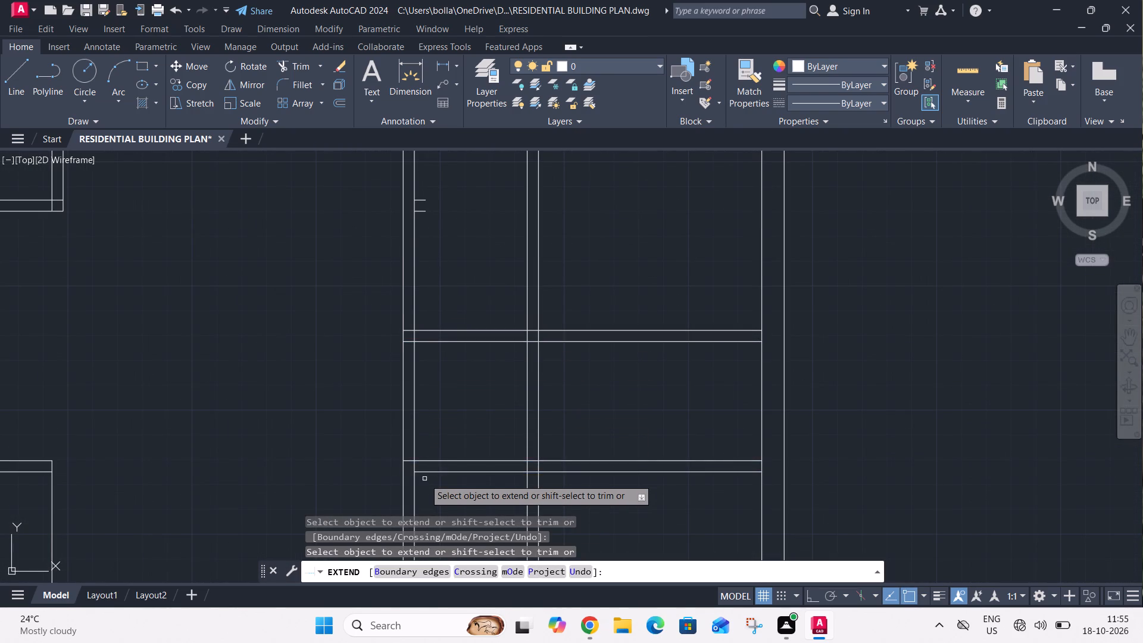
pyautogui.click(425, 469)
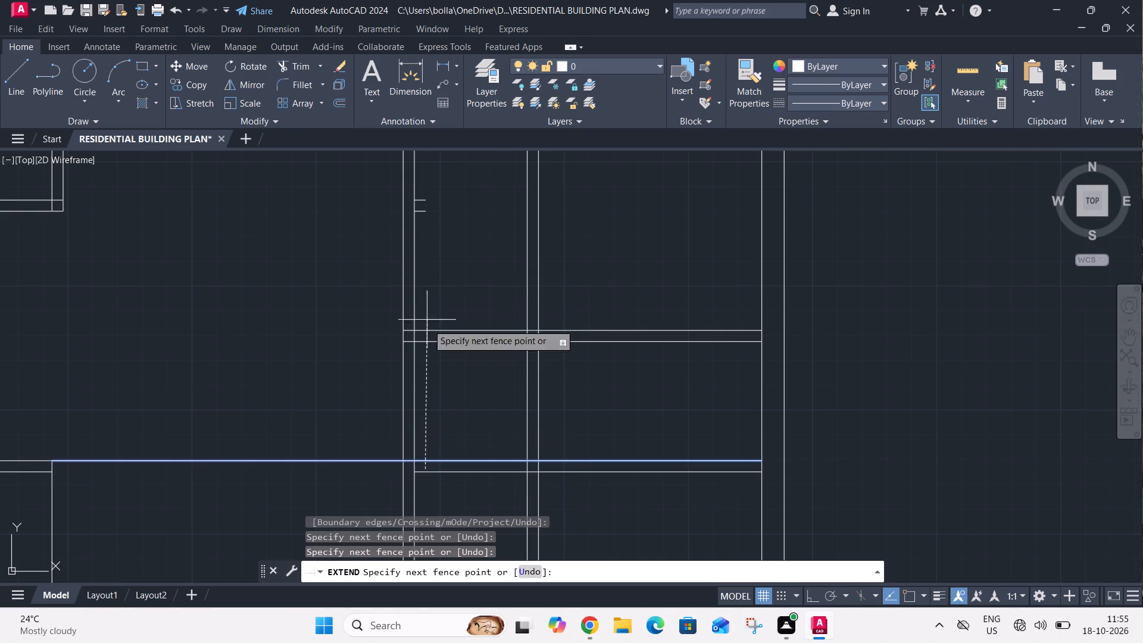
pyautogui.click(431, 472)
pyautogui.click(429, 472)
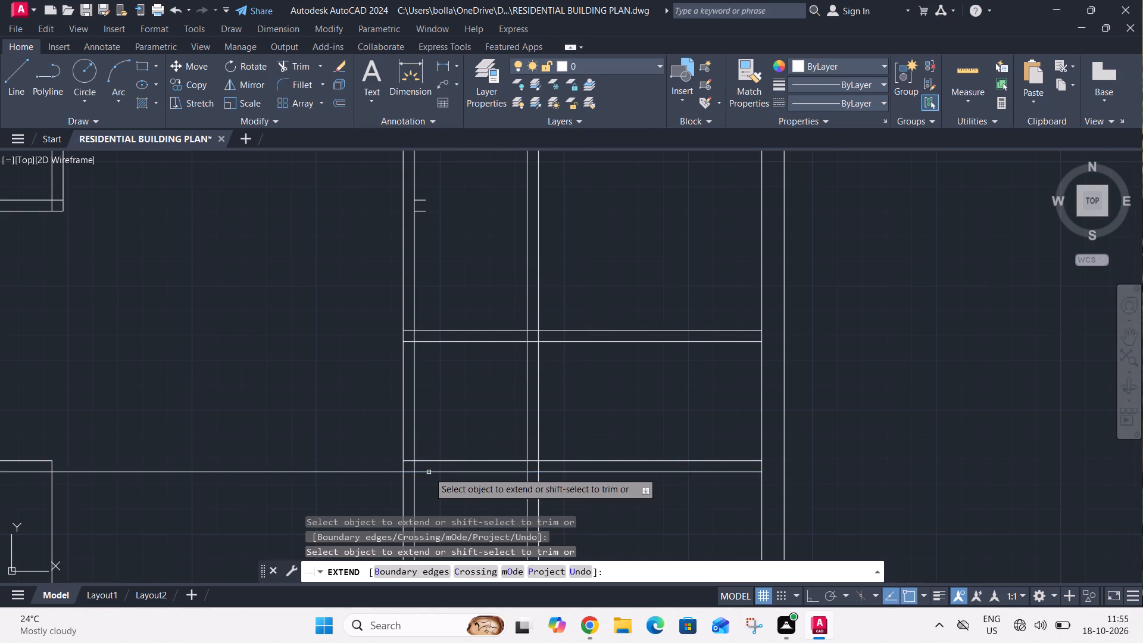
pyautogui.scroll(-1, 420, 399)
pyautogui.click(414, 438)
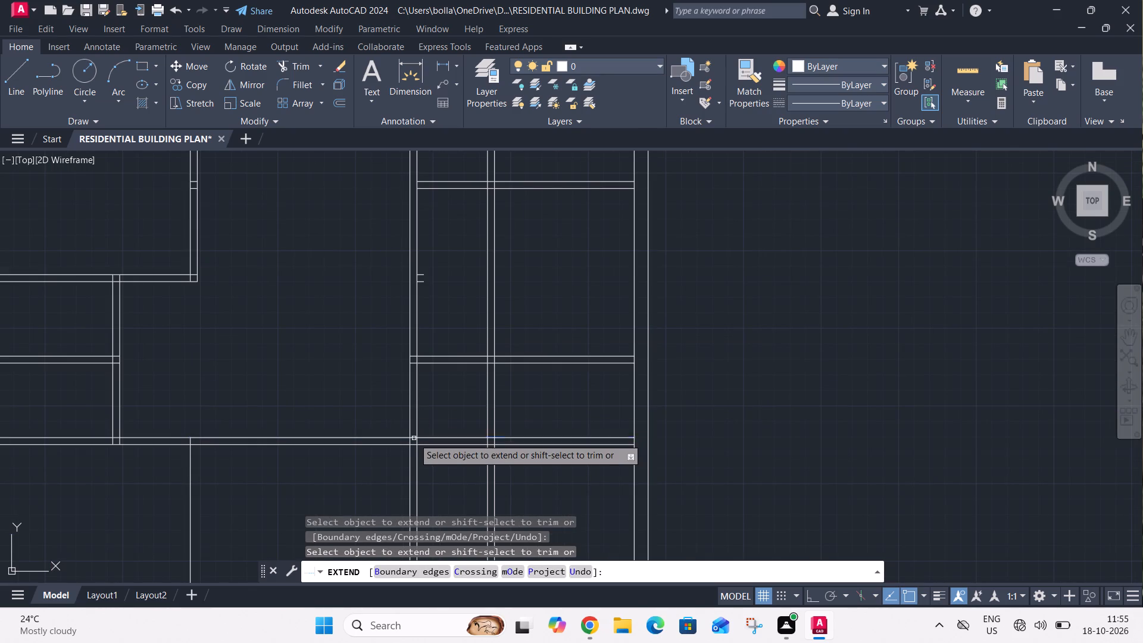
# Extend both lines of the middle-right room's upper partition leftward to the vertical partition's hall-side line.
pyautogui.scroll(-1, 425, 367)
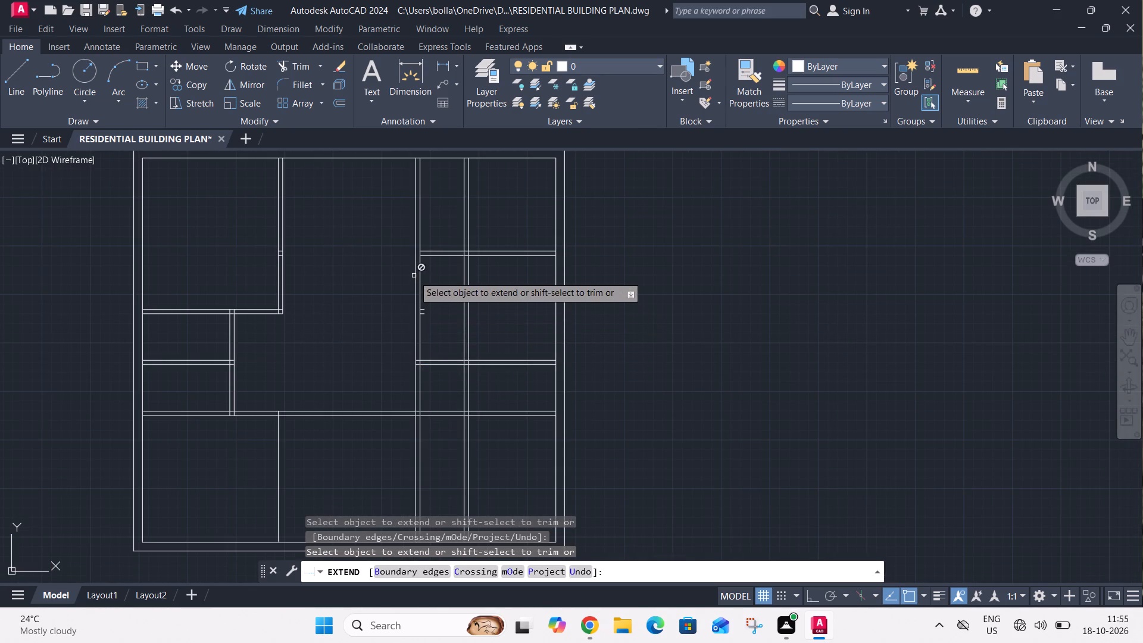
pyautogui.scroll(2, 419, 255)
pyautogui.click(428, 243)
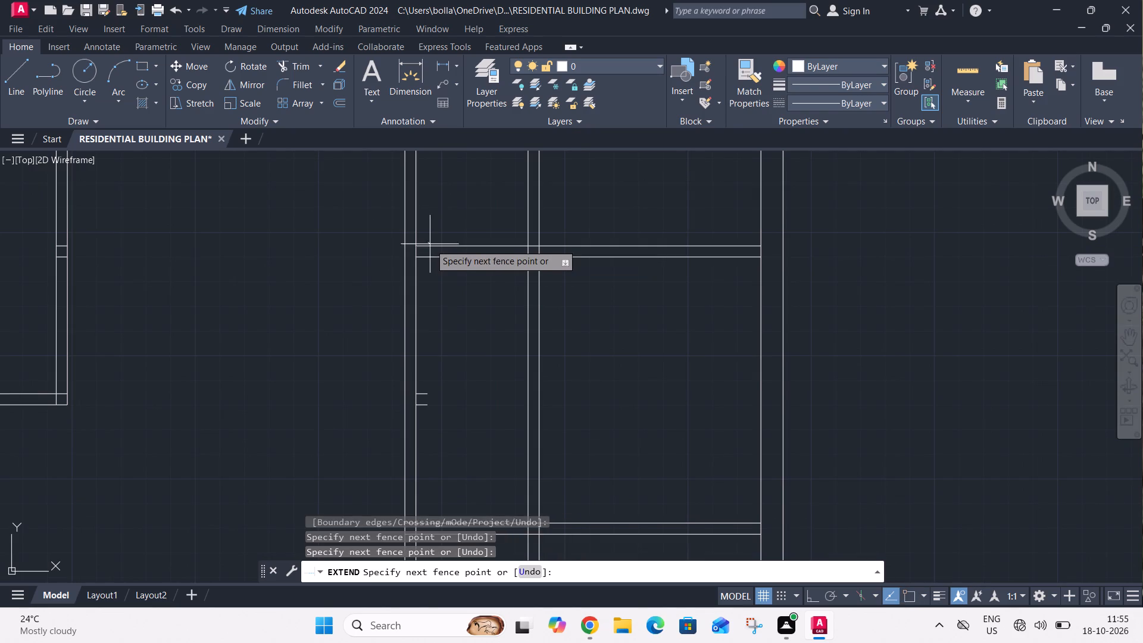
pyautogui.click(429, 249)
pyautogui.click(428, 258)
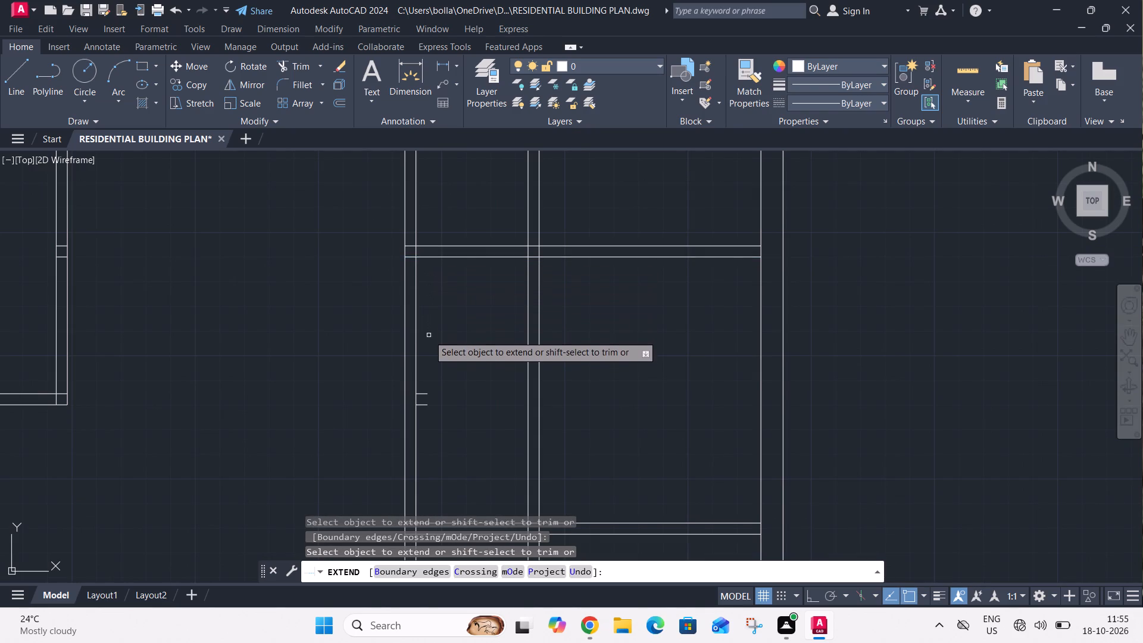
pyautogui.press('Escape')
# Trim the inner vertical partition's lines out of the middle-right and top-right rooms.
pyautogui.scroll(-1, 445, 344)
pyautogui.write('TR')
pyautogui.press('space')
pyautogui.click(514, 355)
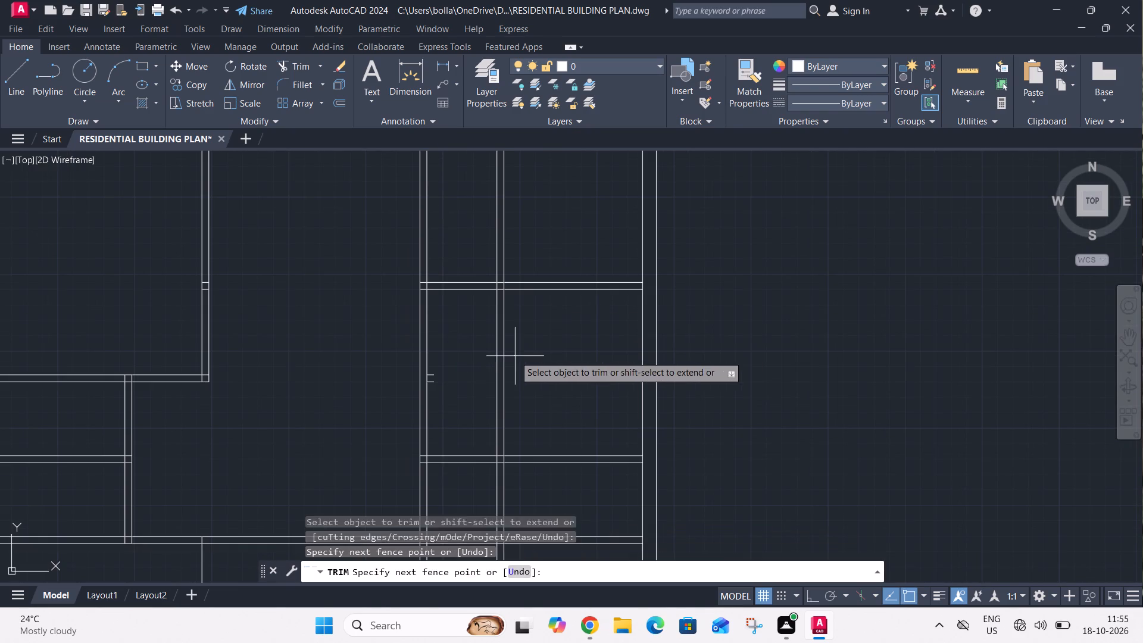
pyautogui.click(470, 367)
pyautogui.click(517, 249)
pyautogui.click(486, 254)
# Trim the hall's right-hand vertical partition between the middle-right room's lower partition and the horizontal partition below it.
pyautogui.scroll(-2, 492, 247)
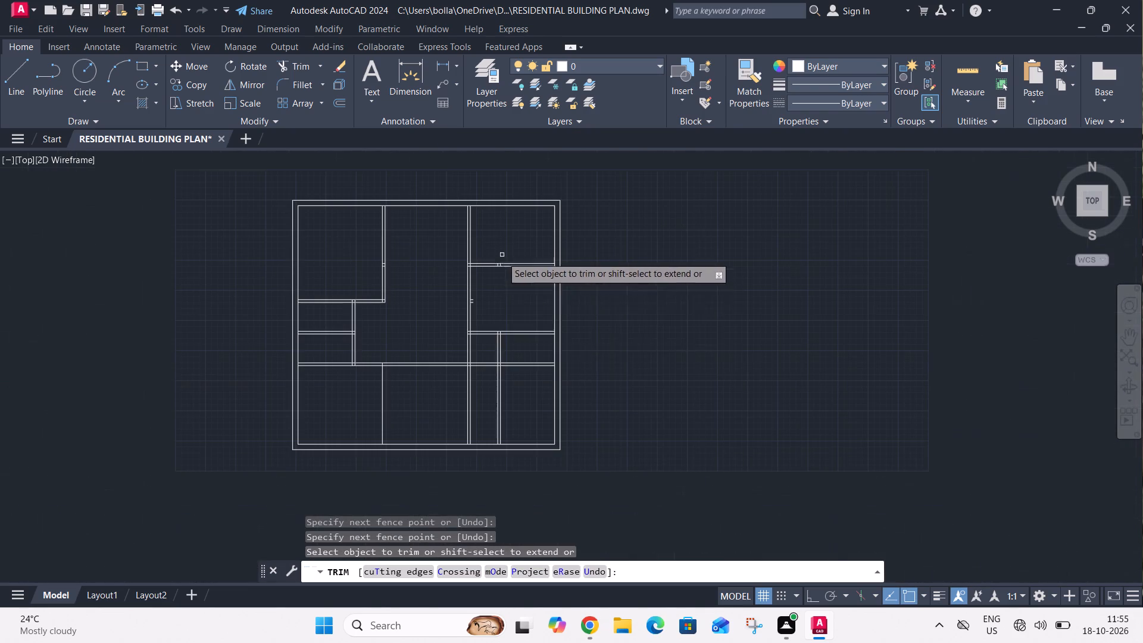
pyautogui.click(477, 349)
pyautogui.click(448, 354)
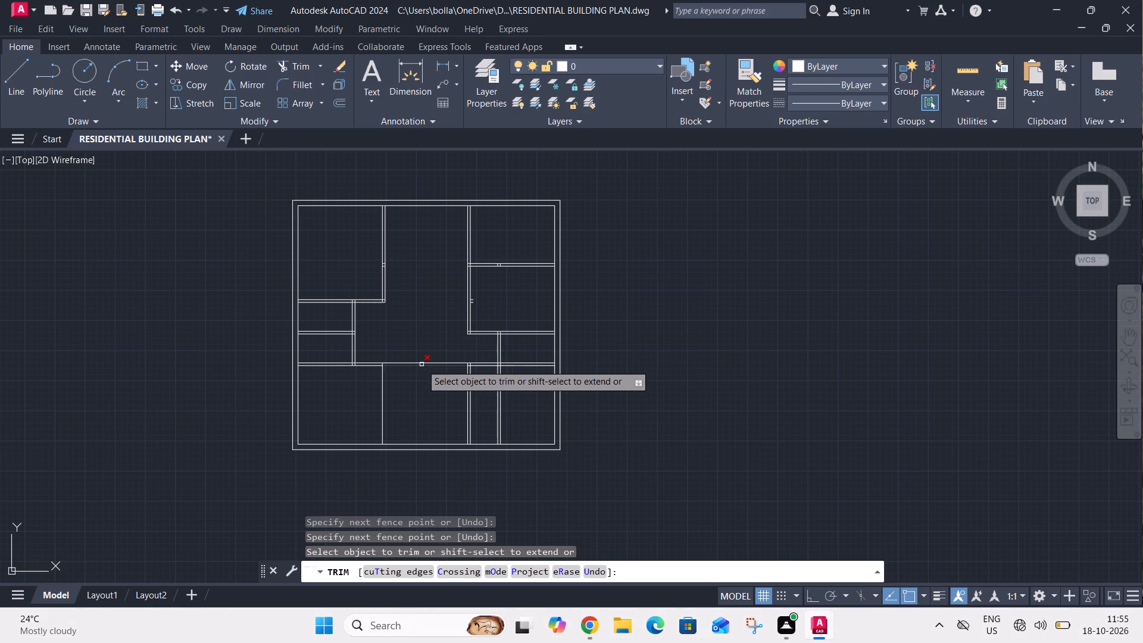
pyautogui.press('Escape')
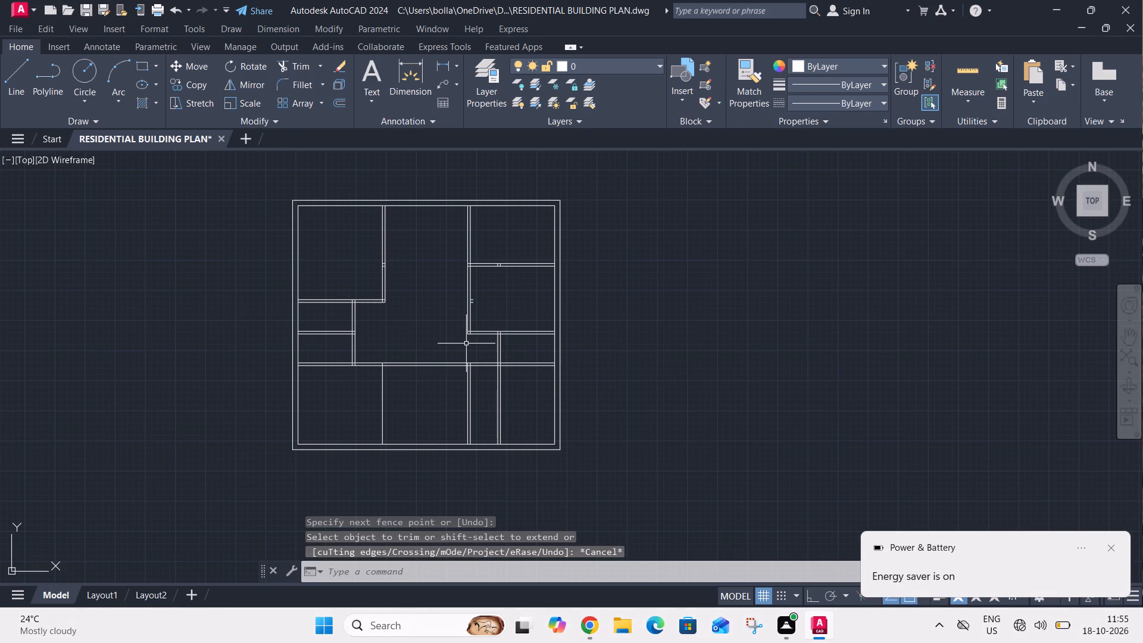
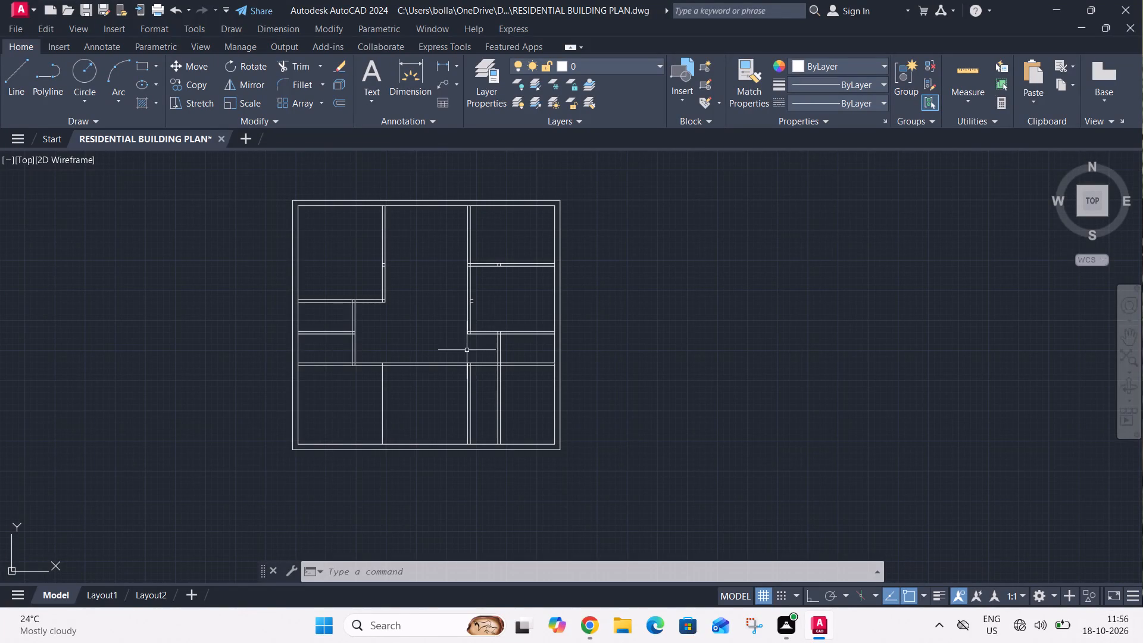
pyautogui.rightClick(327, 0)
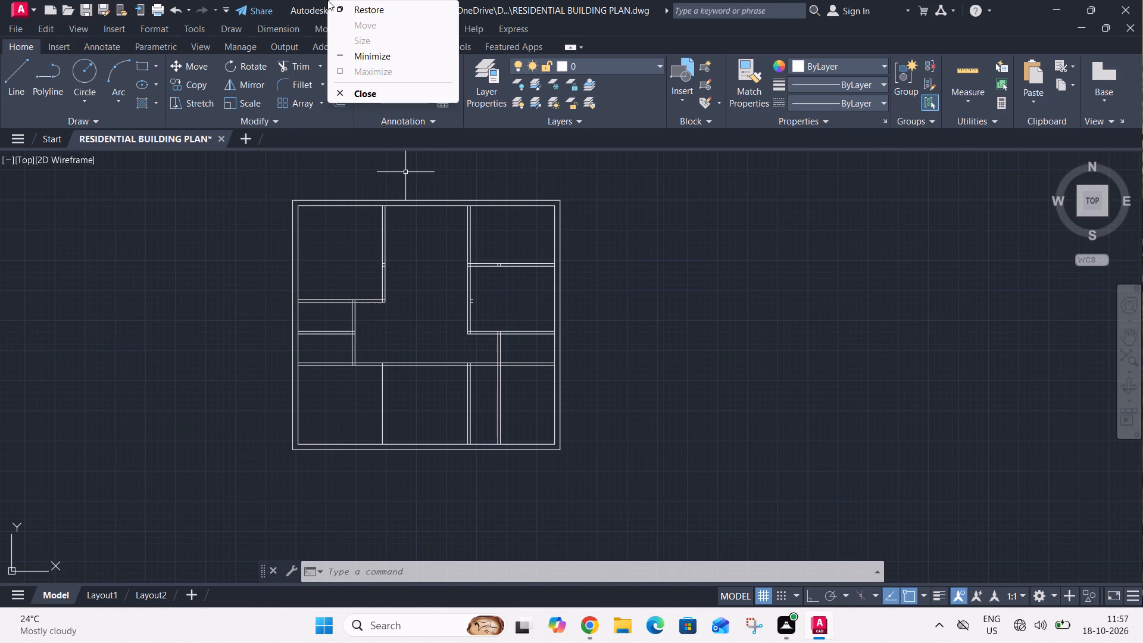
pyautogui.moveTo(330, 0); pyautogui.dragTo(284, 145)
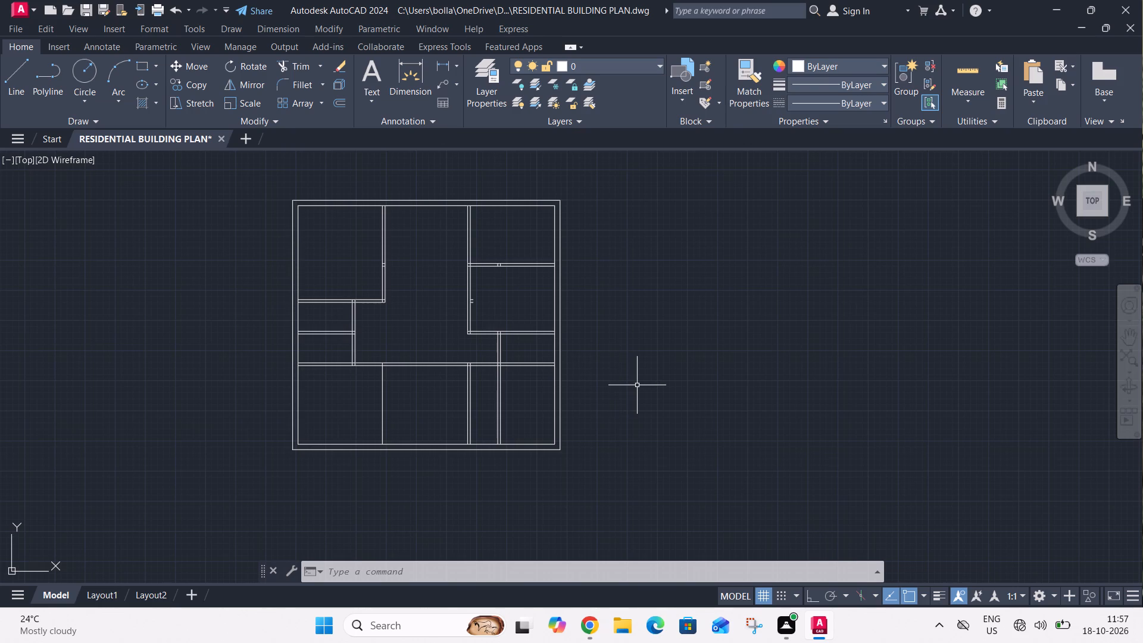
# Extend the hall-side line of the hall's left-hand vertical partition down through the bottom rooms to the bottom outer wall.
pyautogui.scroll(1, 637, 380)
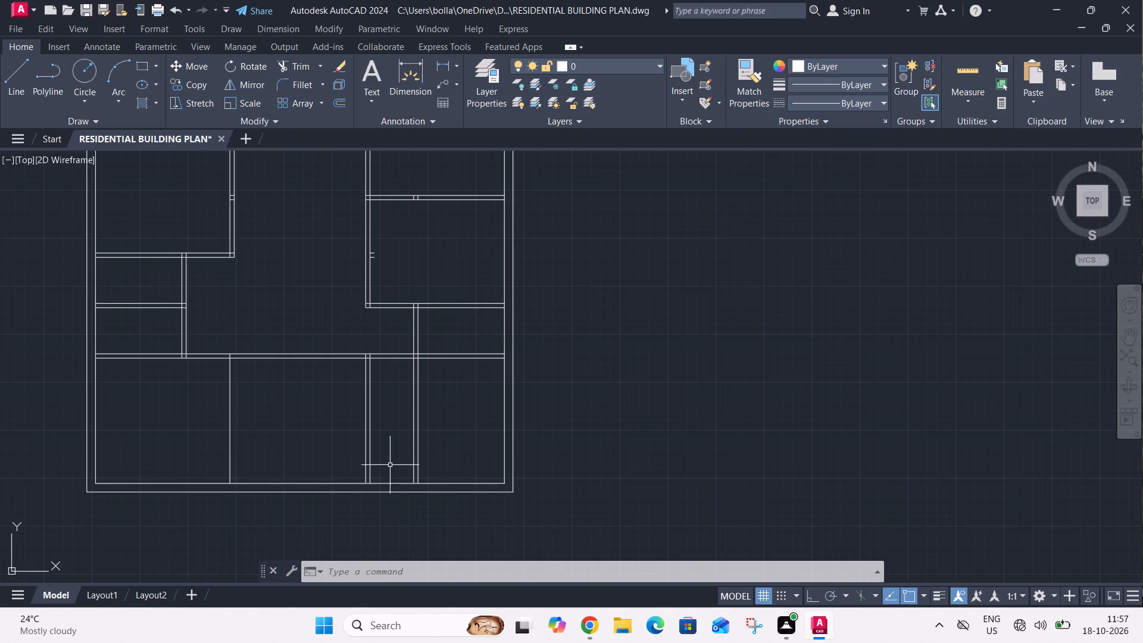
pyautogui.press('e')
pyautogui.press('c')
pyautogui.press('BackSpace')
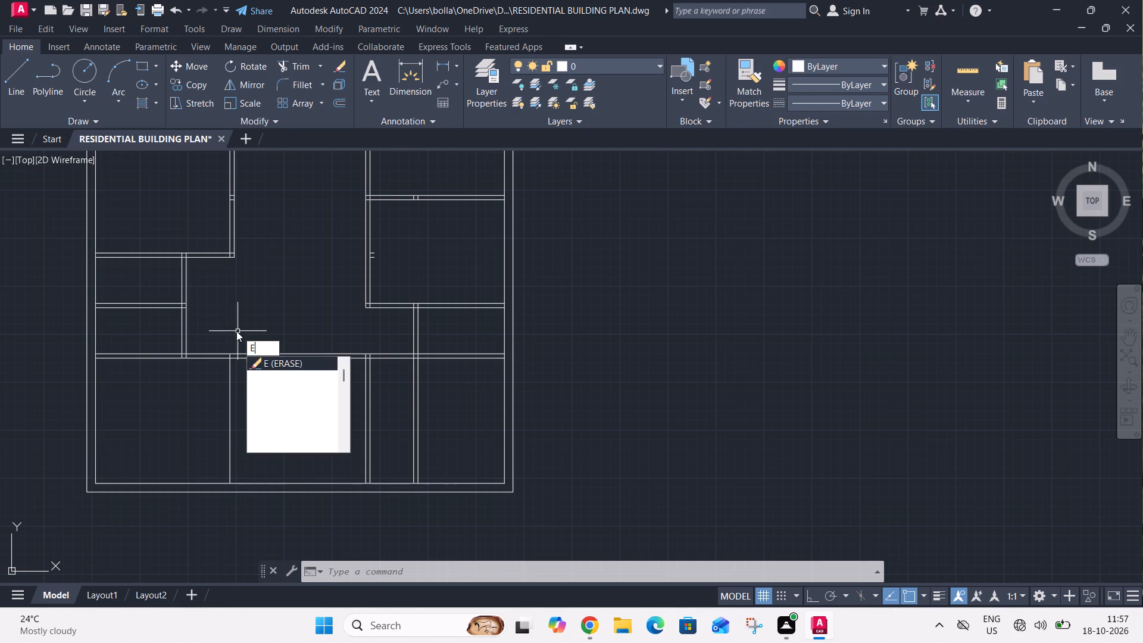
pyautogui.press('x')
pyautogui.press('space')
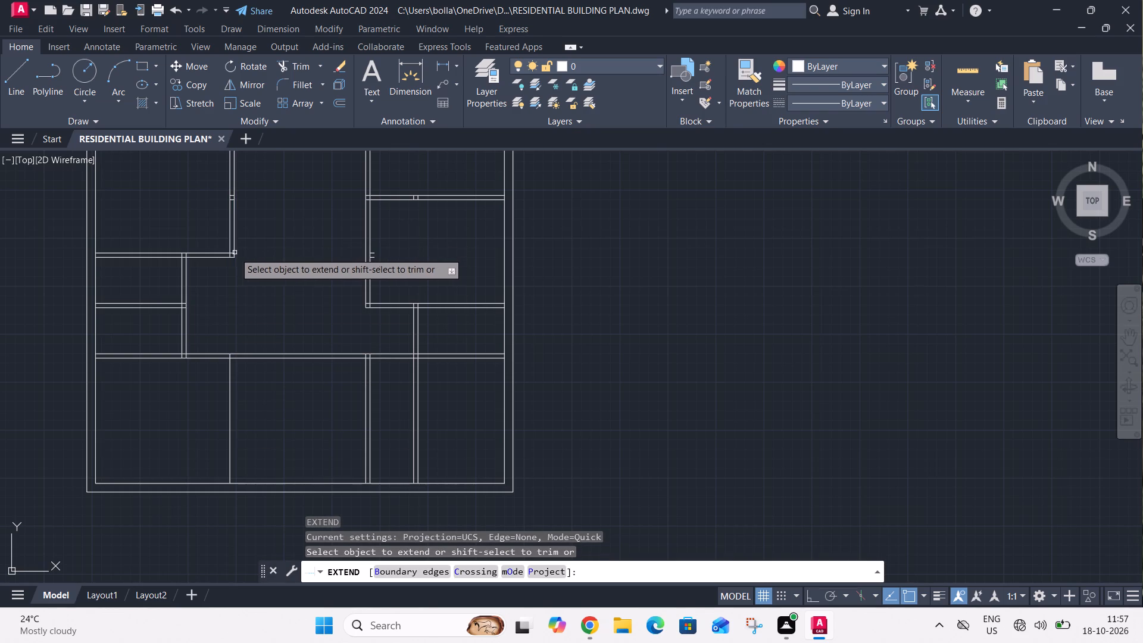
pyautogui.click(236, 252)
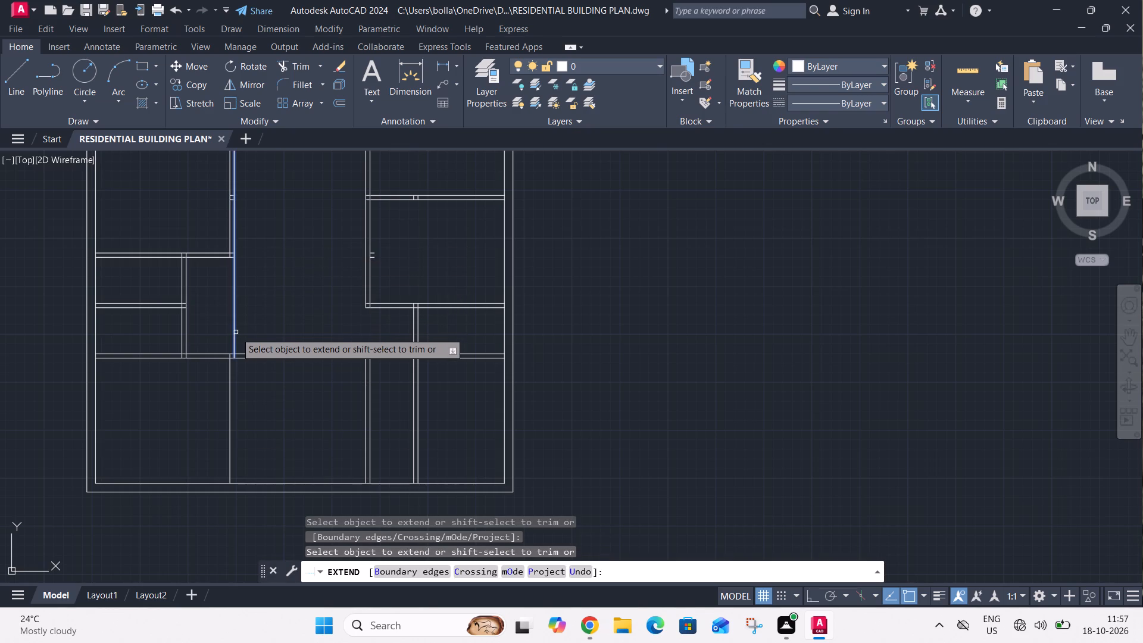
pyautogui.click(235, 336)
pyautogui.click(234, 357)
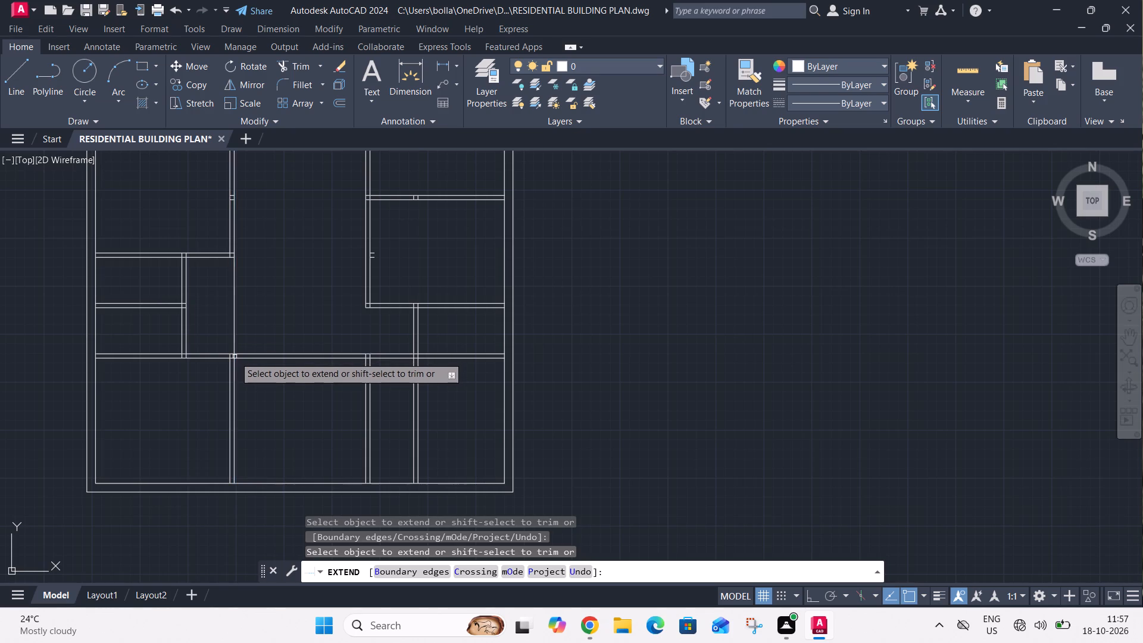
pyautogui.press('Escape')
# Trim the extended line out of the hall between the upper-left room's corner and the horizontal partition above the bottom rooms.
pyautogui.write('TR')
pyautogui.press('space')
pyautogui.click(251, 323)
pyautogui.click(223, 326)
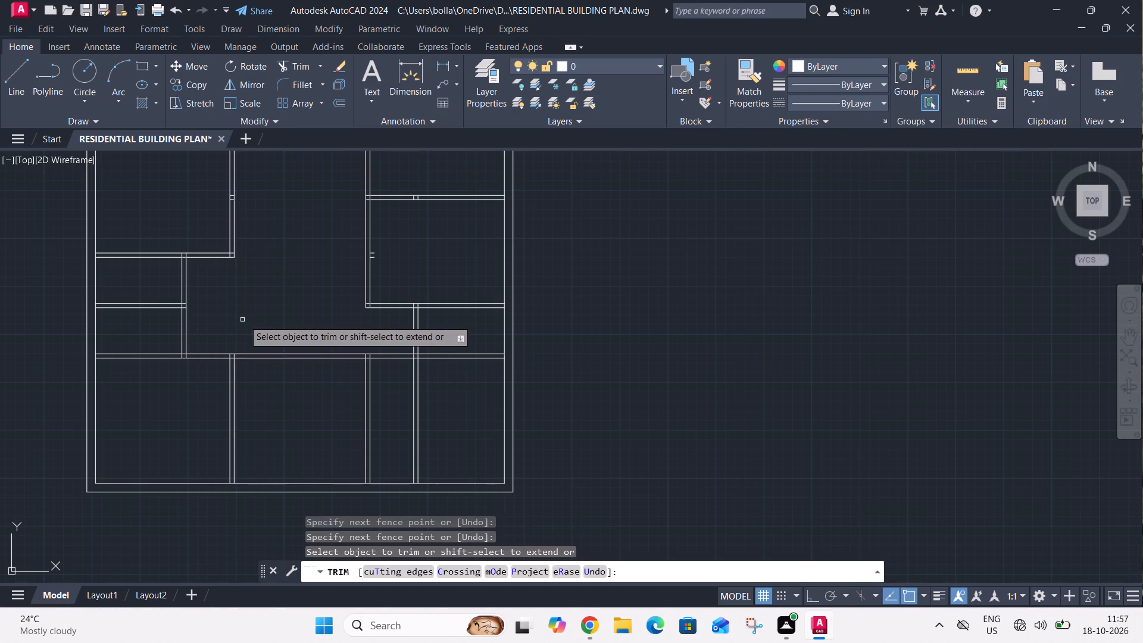
pyautogui.press('Escape')
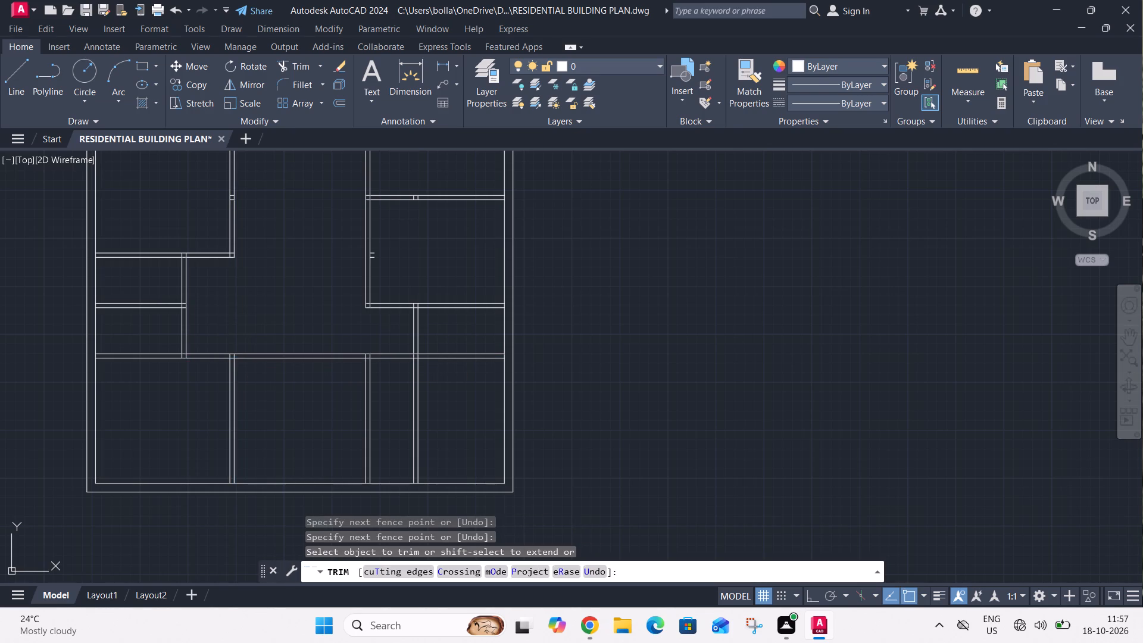
# Trim both lines of the inner vertical partition out of the bottom-right room, below the horizontal partition.
pyautogui.moveTo(251, 399); pyautogui.dragTo(351, 357, button='middle')
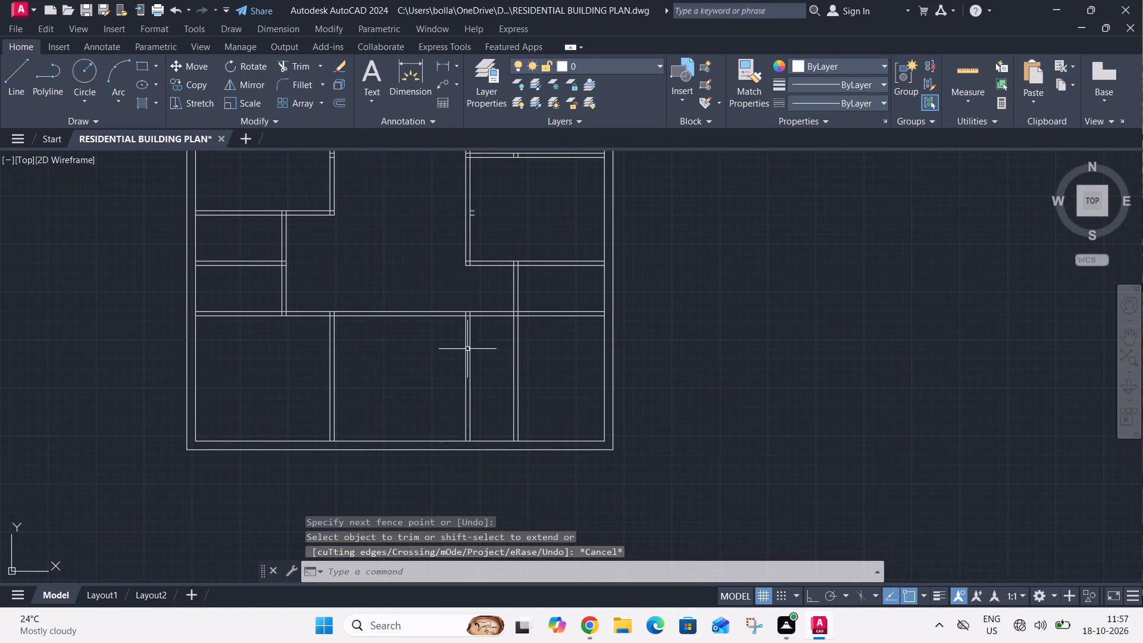
pyautogui.write('TR')
pyautogui.press('space')
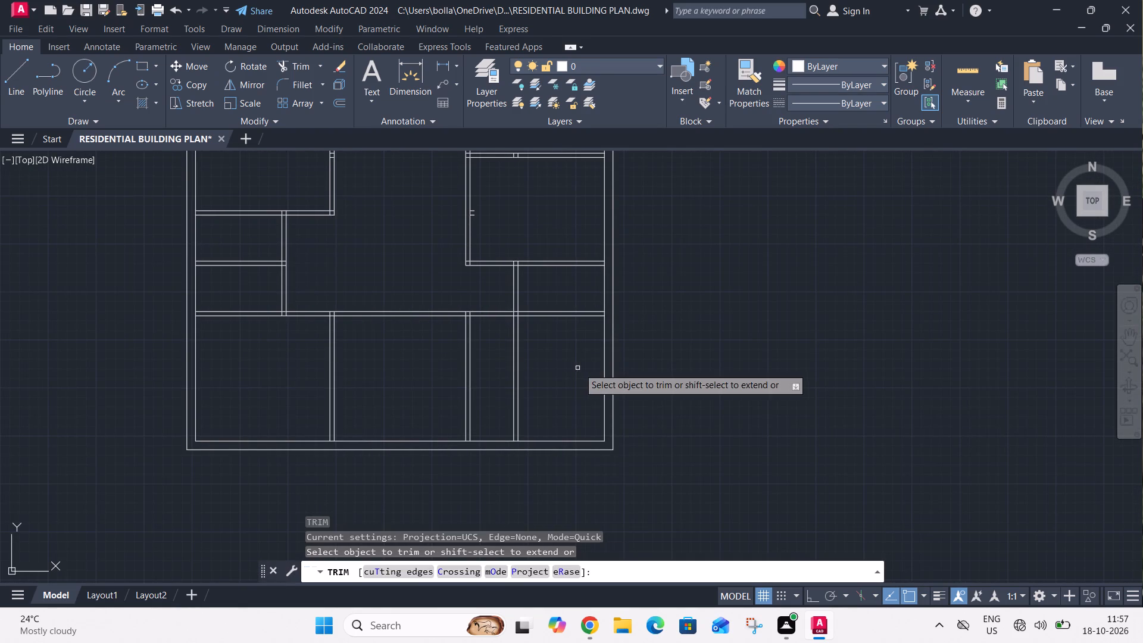
pyautogui.click(579, 369)
pyautogui.click(499, 383)
pyautogui.press('Escape')
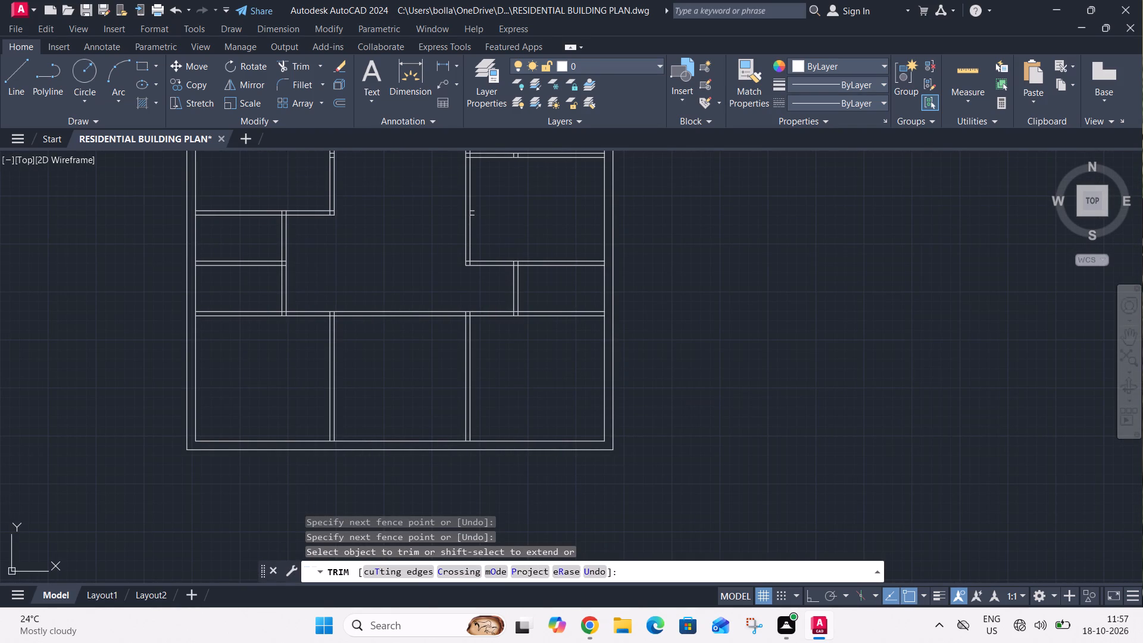
# Measure the bottom-middle room's clear width between its two vertical partitions along the bottom outer wall's inner face.
pyautogui.scroll(1, 382, 451)
pyautogui.moveTo(381, 451); pyautogui.dragTo(429, 322, button='middle')
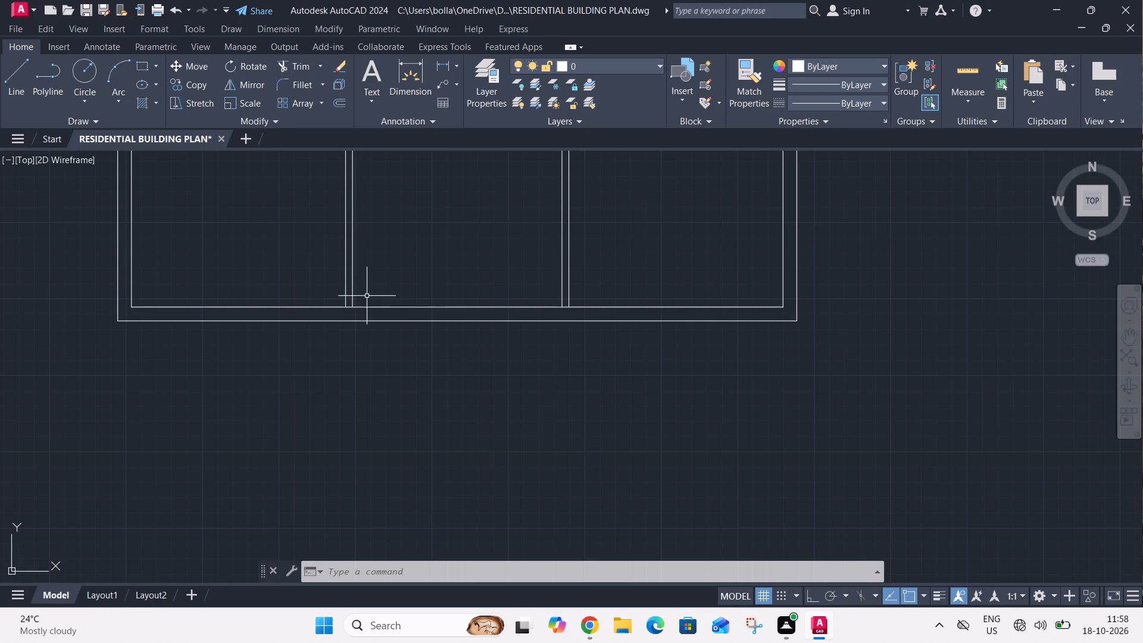
pyautogui.click(446, 68)
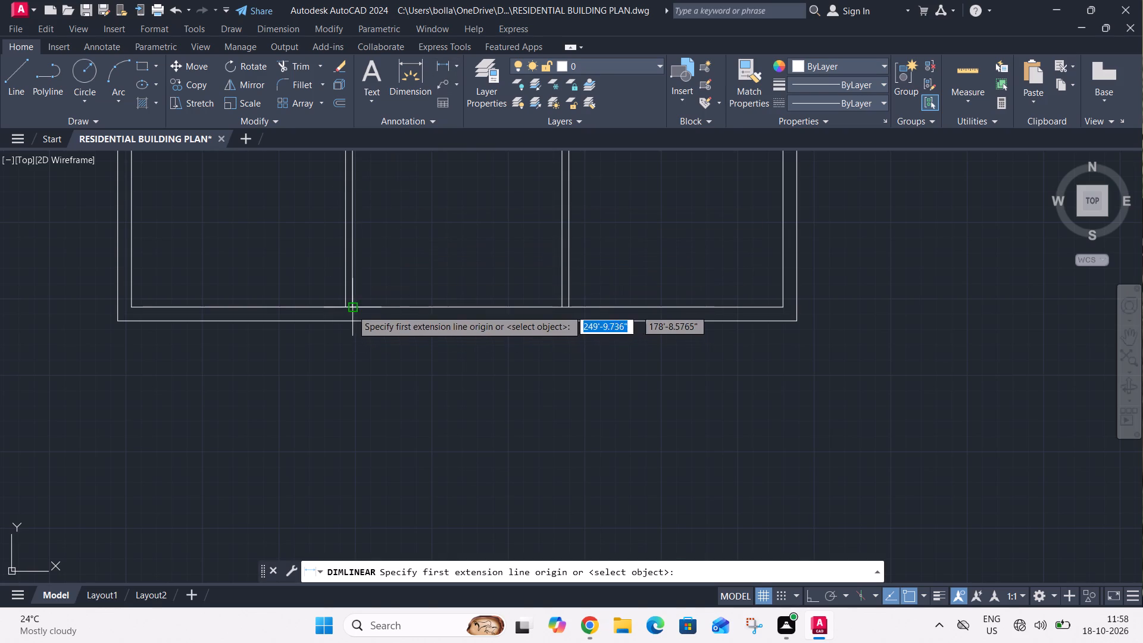
pyautogui.click(352, 310)
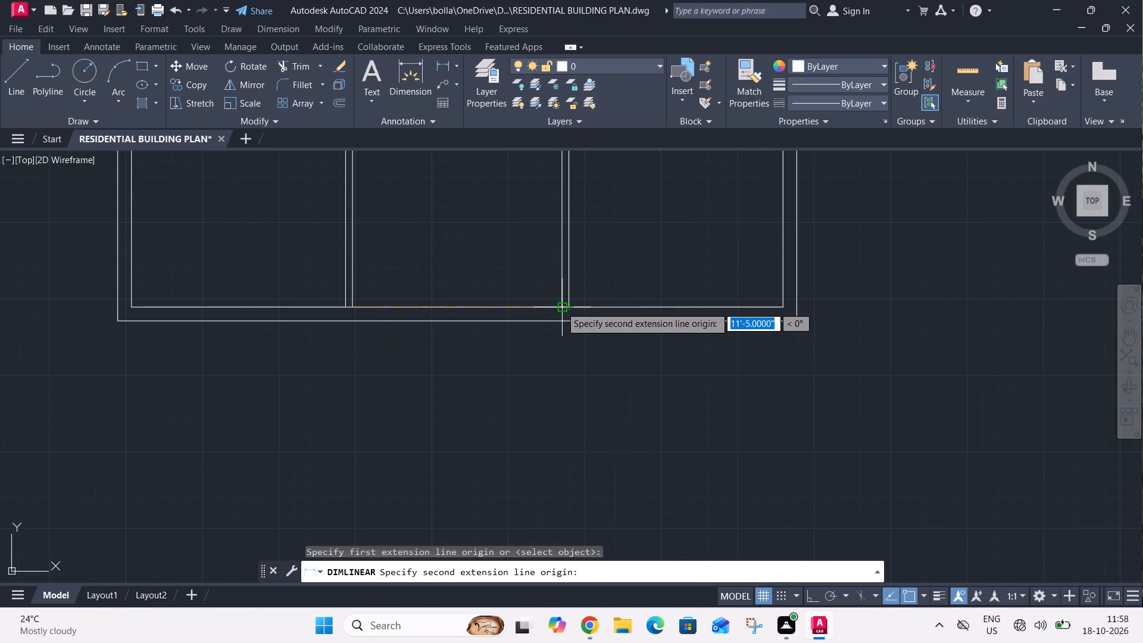
pyautogui.click(559, 305)
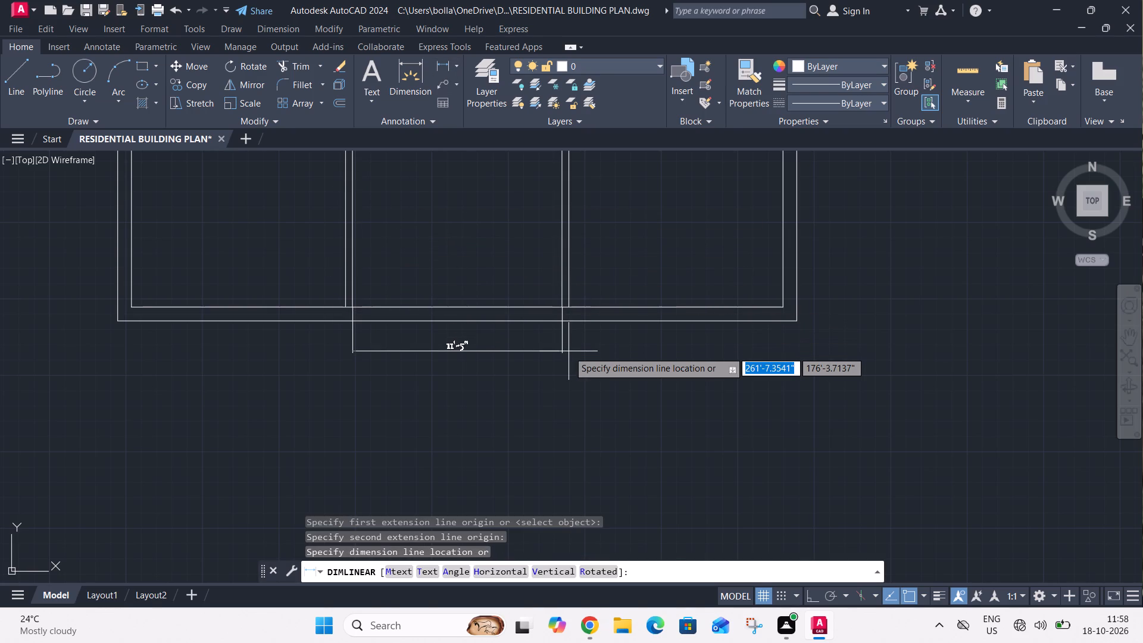
pyautogui.press('Escape')
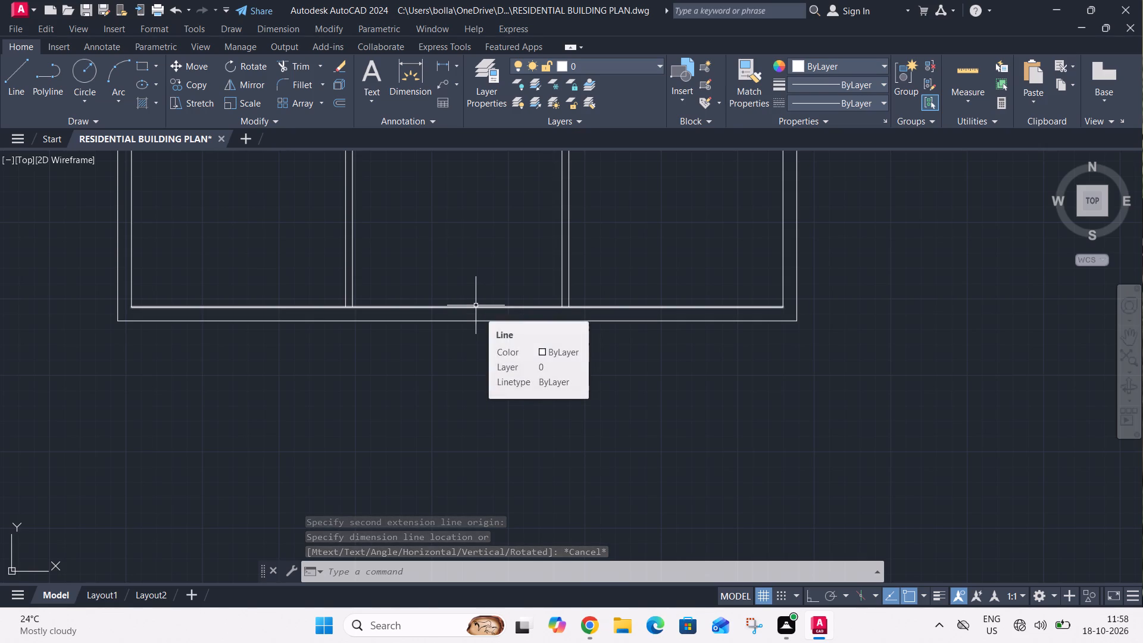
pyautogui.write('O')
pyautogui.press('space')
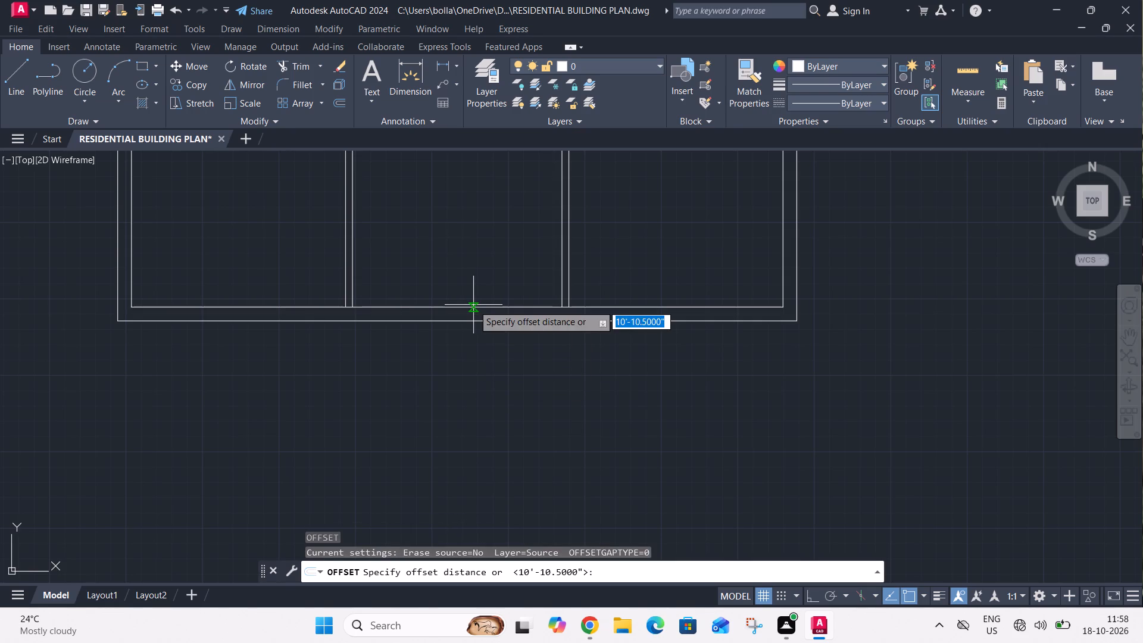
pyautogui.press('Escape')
# Draw two 9" lines across the bottom outer wall, continuing the outer faces of the bottom-middle room's two side partitions.
pyautogui.write('L')
pyautogui.press('space')
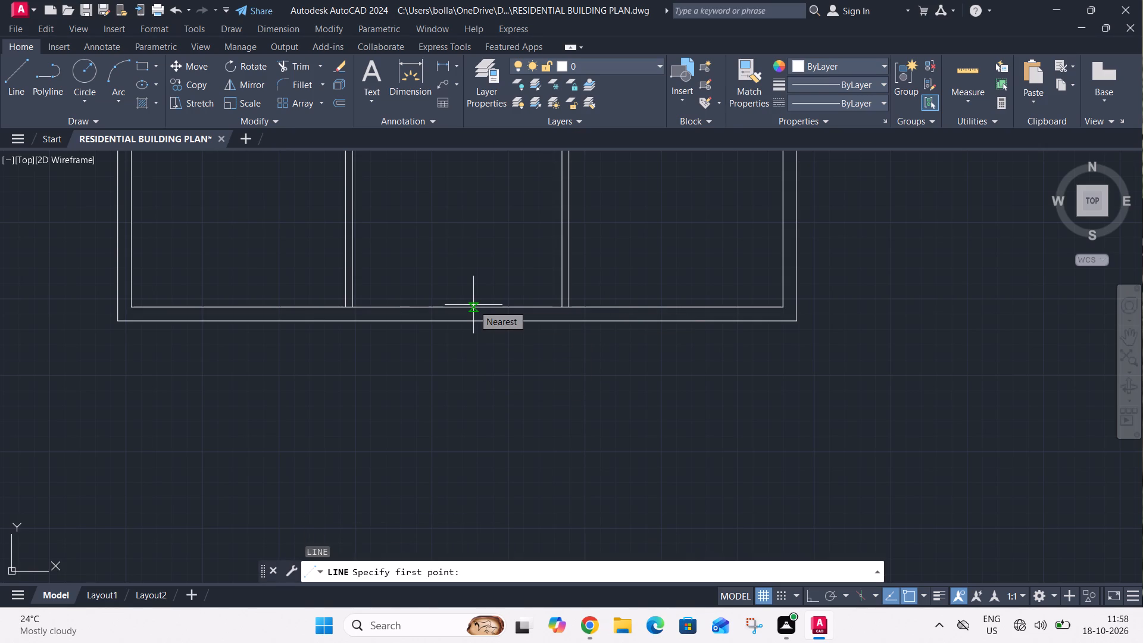
pyautogui.click(567, 304)
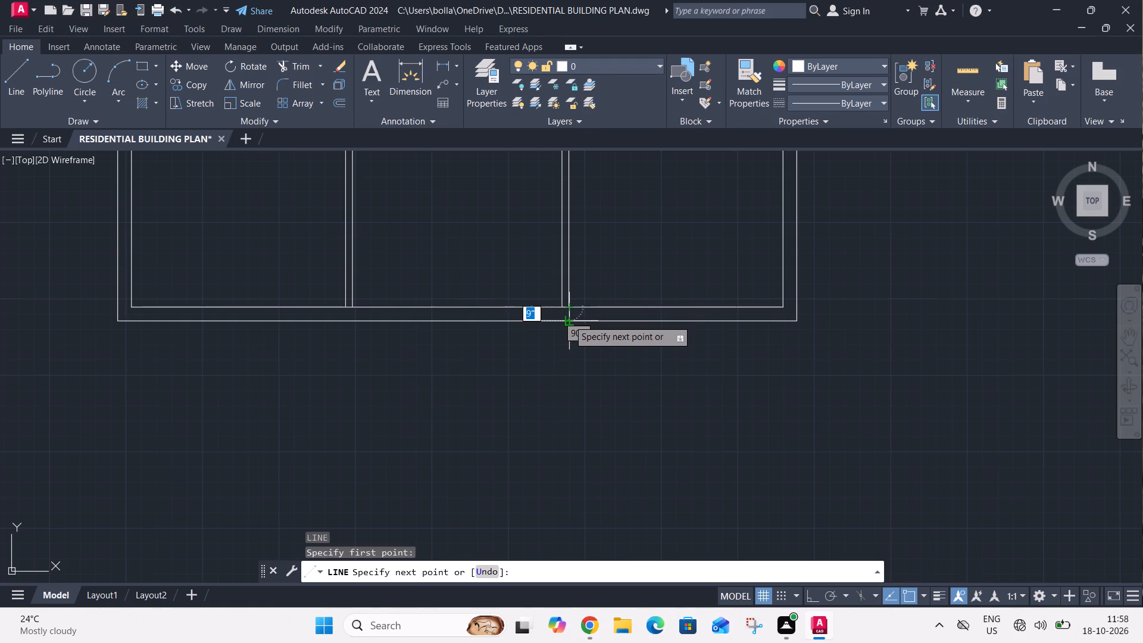
pyautogui.click(569, 320)
pyautogui.press('Escape')
pyautogui.press('space')
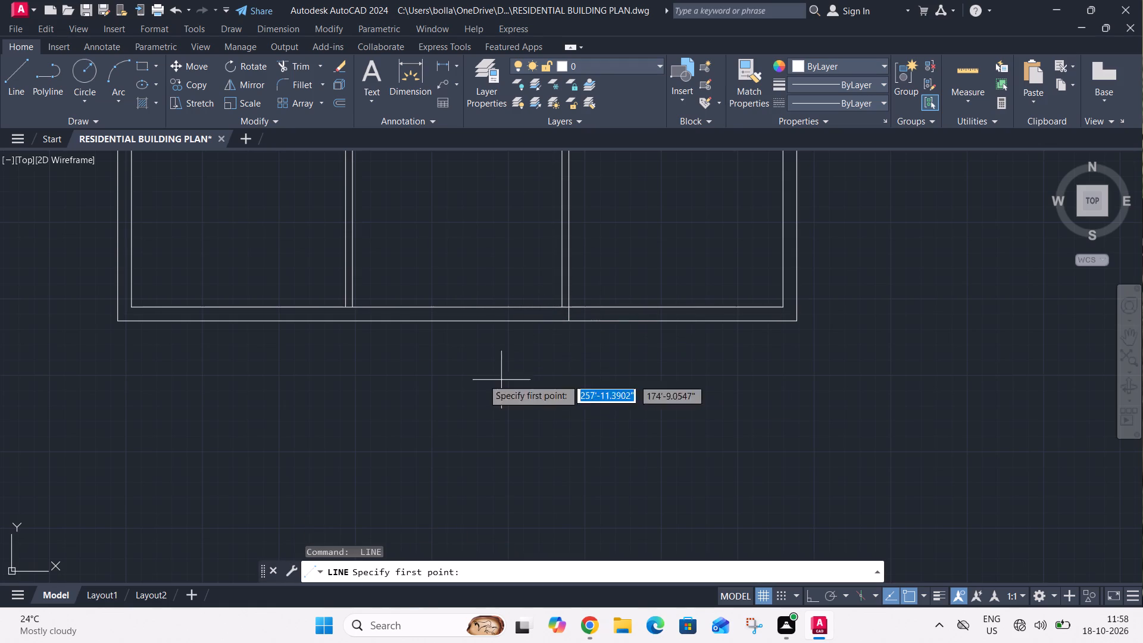
pyautogui.click(345, 310)
pyautogui.click(345, 321)
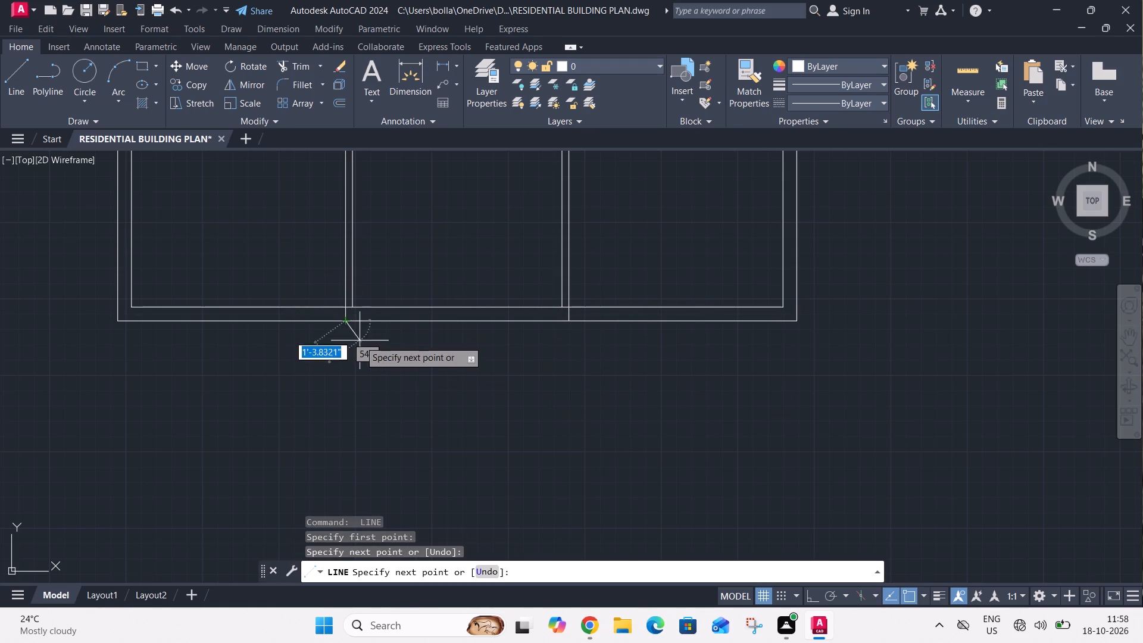
pyautogui.press('Escape')
# Offset both short lines across the bottom wall 4.5" outward, away from the bottom-middle room.
pyautogui.write('O 4.5"')
pyautogui.press('Return')
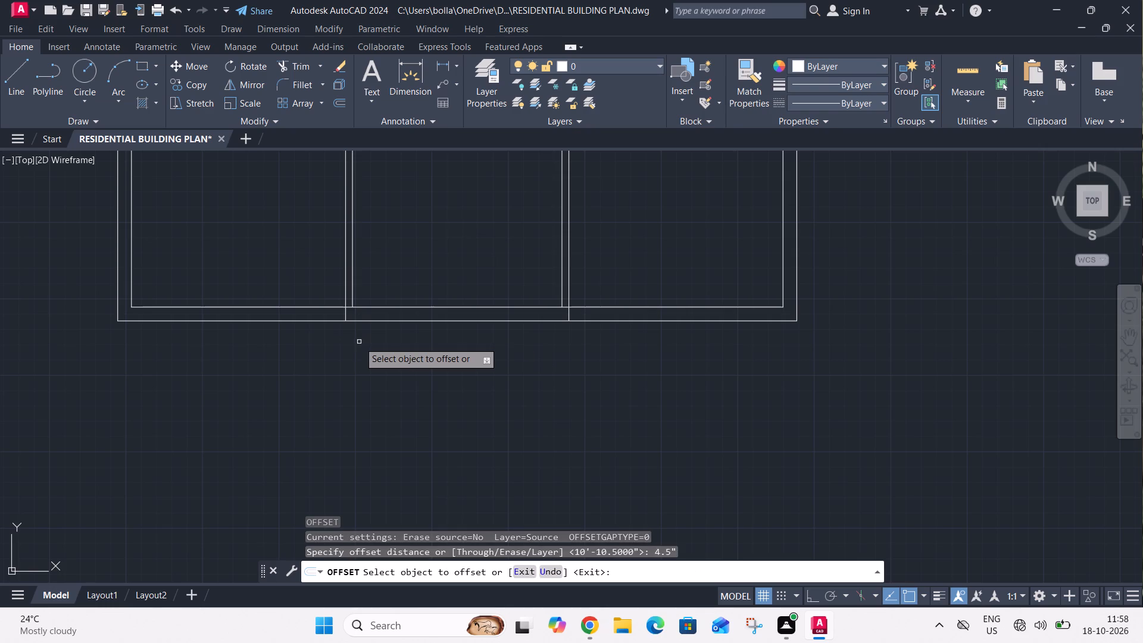
pyautogui.click(345, 314)
pyautogui.click(321, 320)
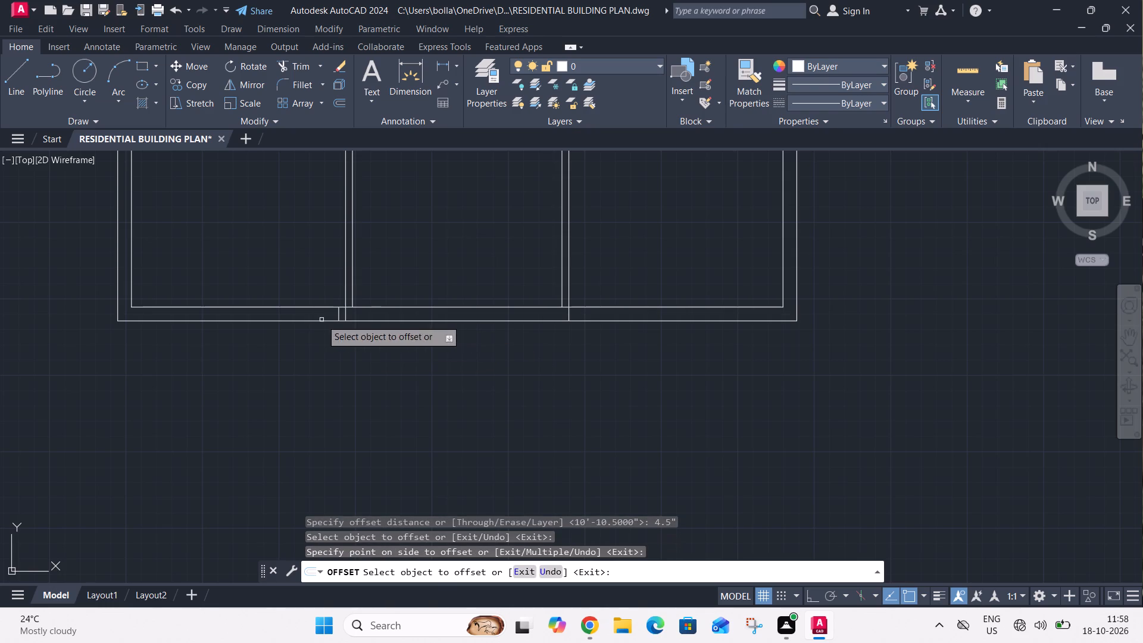
pyautogui.click(569, 316)
pyautogui.click(595, 314)
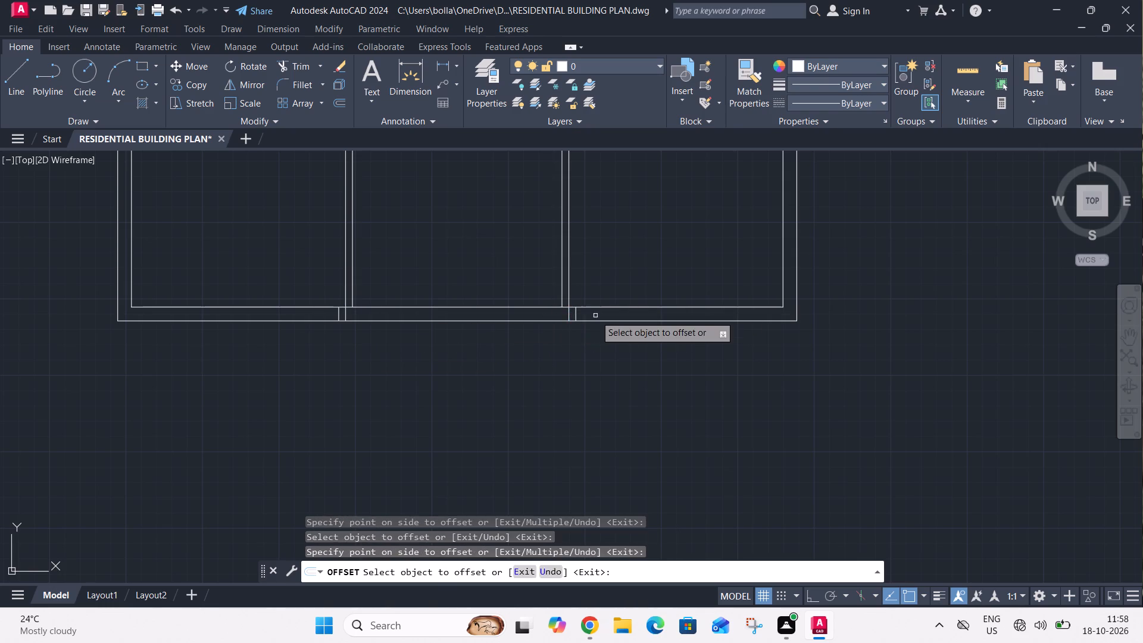
pyautogui.press('Escape')
# Measure the distance between the two outermost short lines along the bottom wall's outer face.
pyautogui.click(447, 68)
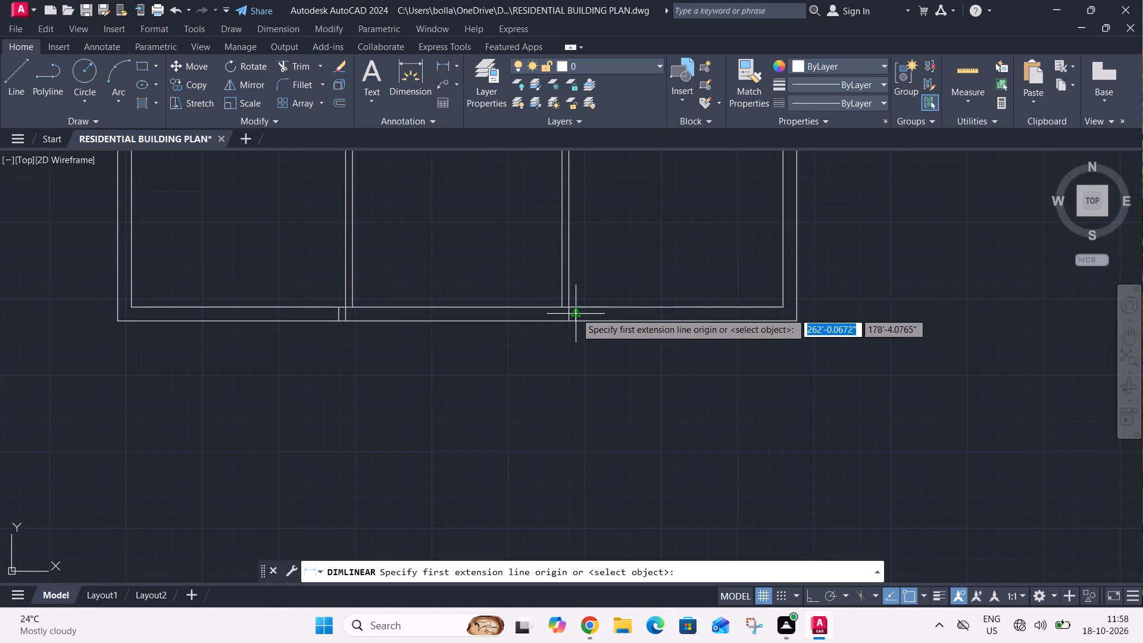
pyautogui.click(576, 323)
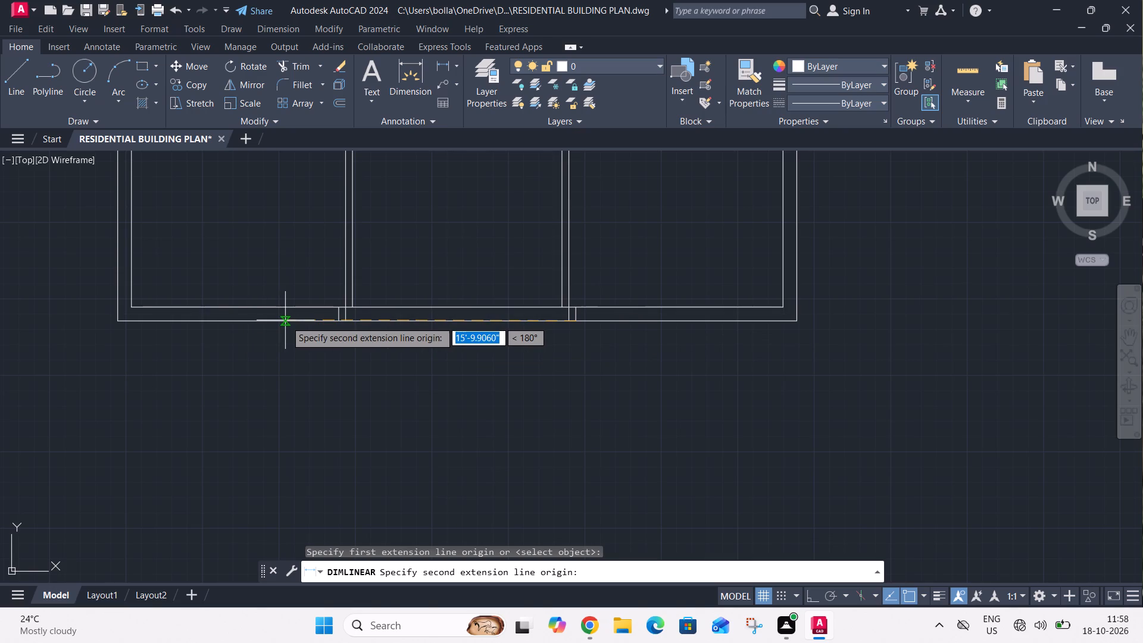
pyautogui.click(335, 321)
pyautogui.scroll(1, 352, 373)
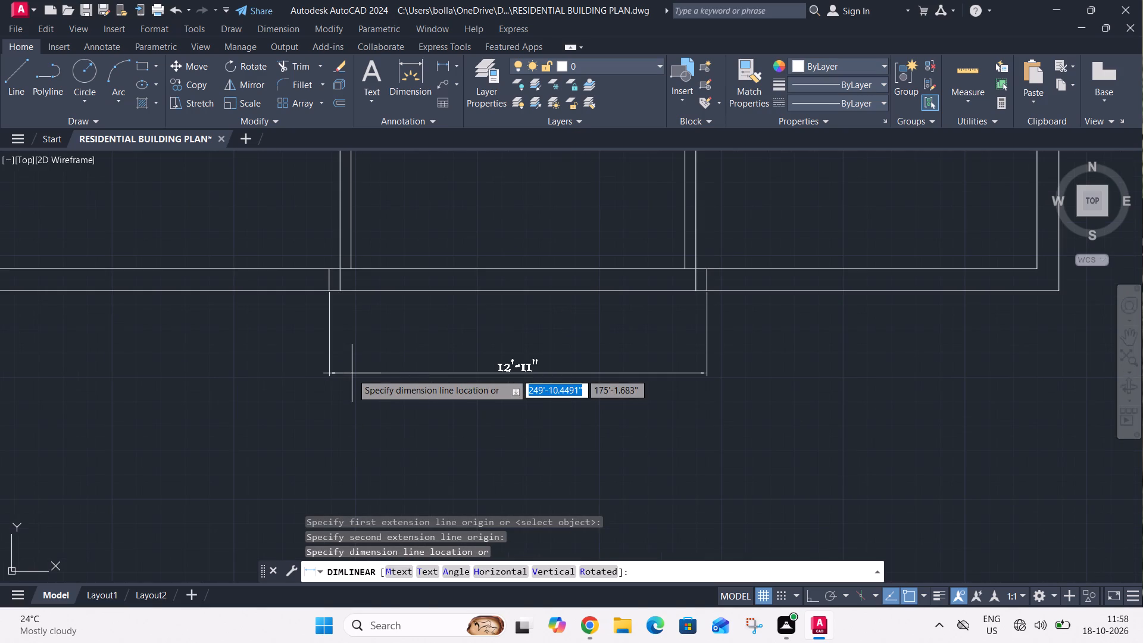
pyautogui.press('Escape')
# Offset the outermost short line on each side another 4.5" outward along the bottom wall.
pyautogui.write('O')
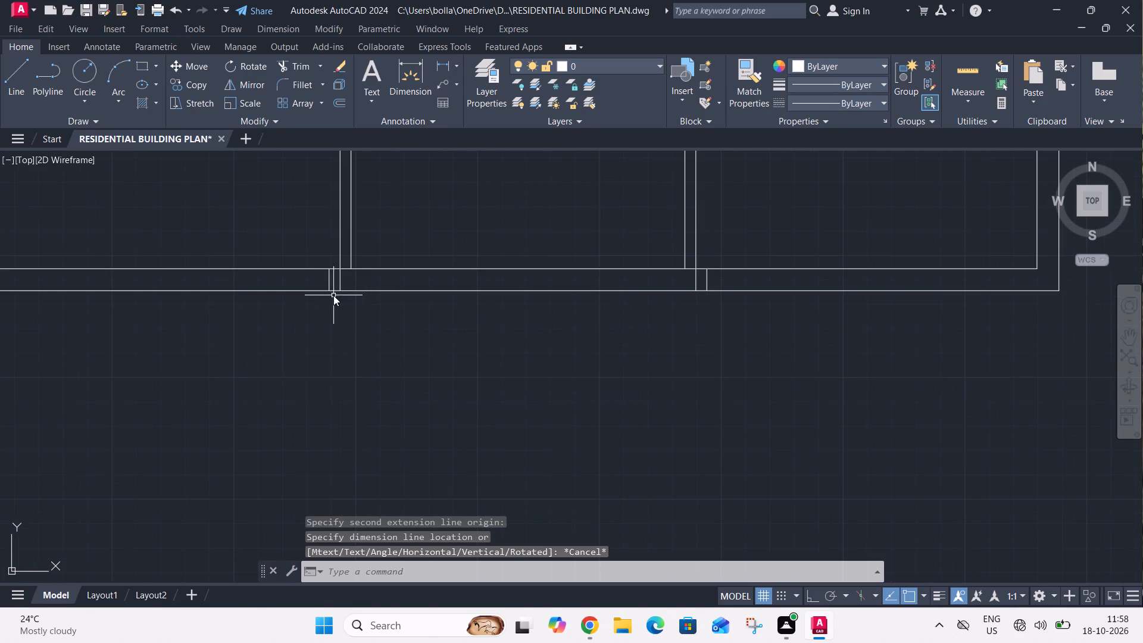
pyautogui.press('space')
pyautogui.press('space')
pyautogui.click(330, 278)
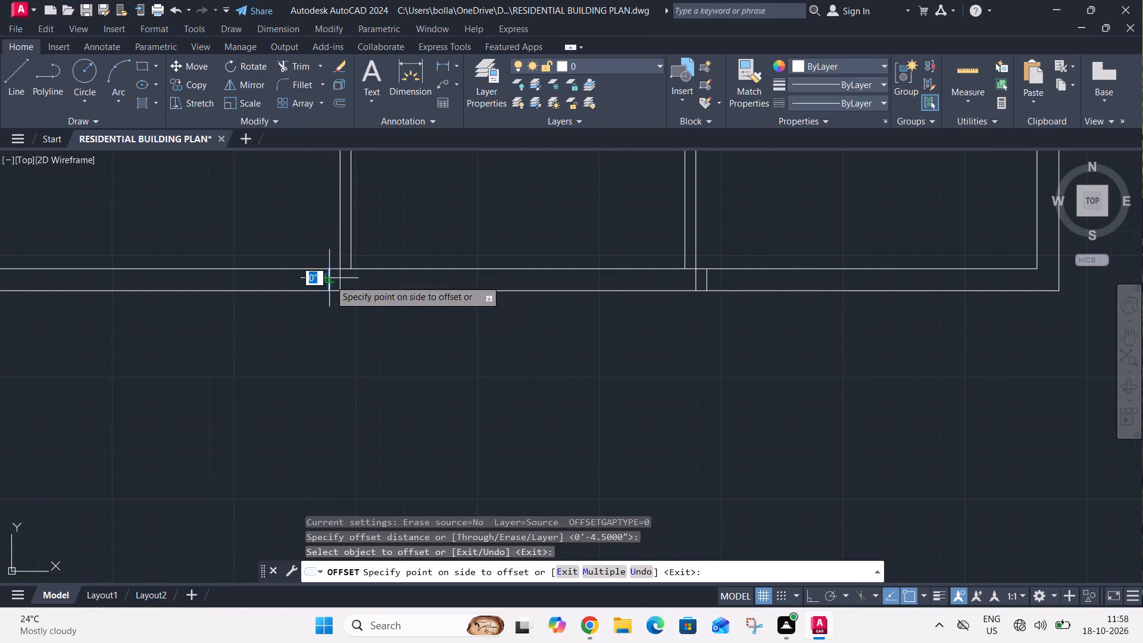
pyautogui.click(312, 282)
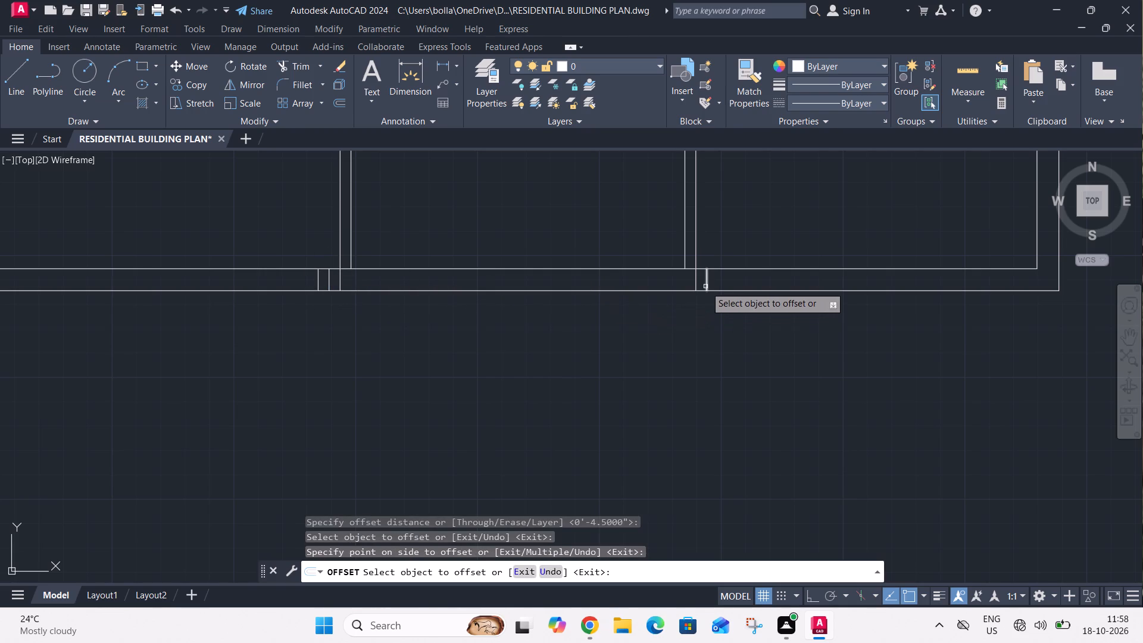
pyautogui.click(705, 286)
pyautogui.click(747, 285)
pyautogui.press('Escape')
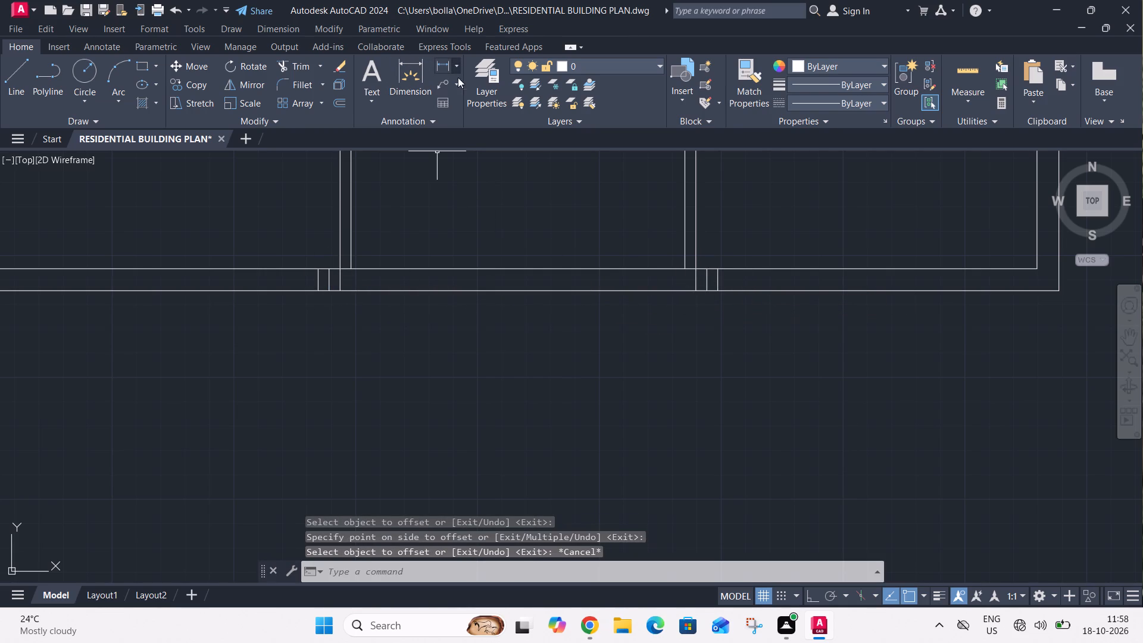
# Measure the distance between the two outermost short lines along the bottom wall's outer face.
pyautogui.click(445, 64)
pyautogui.click(319, 289)
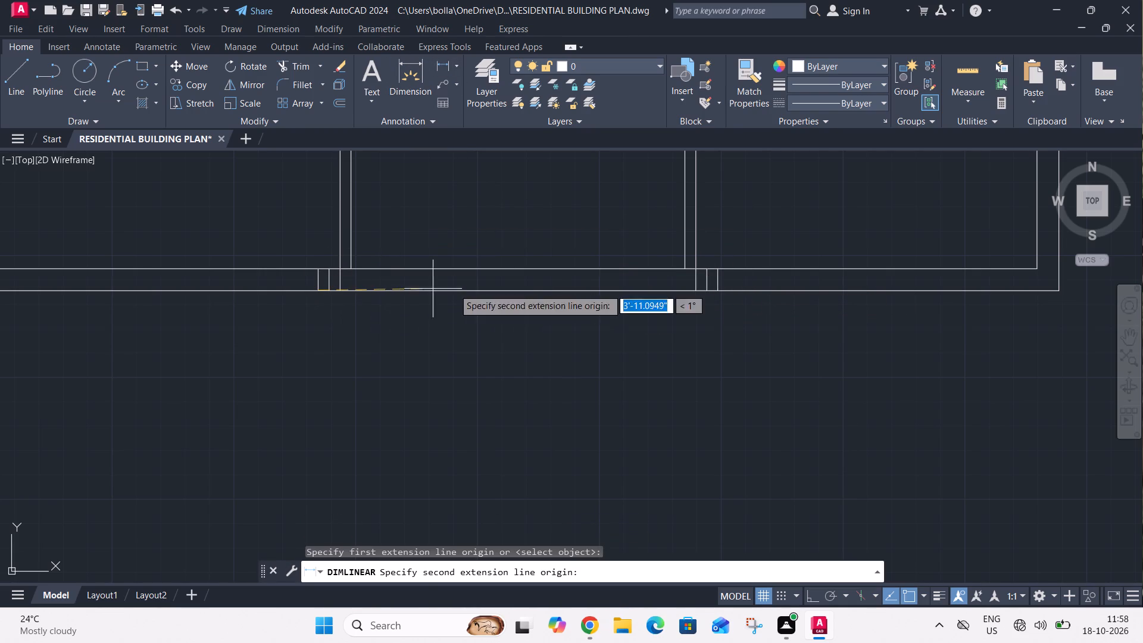
pyautogui.click(716, 291)
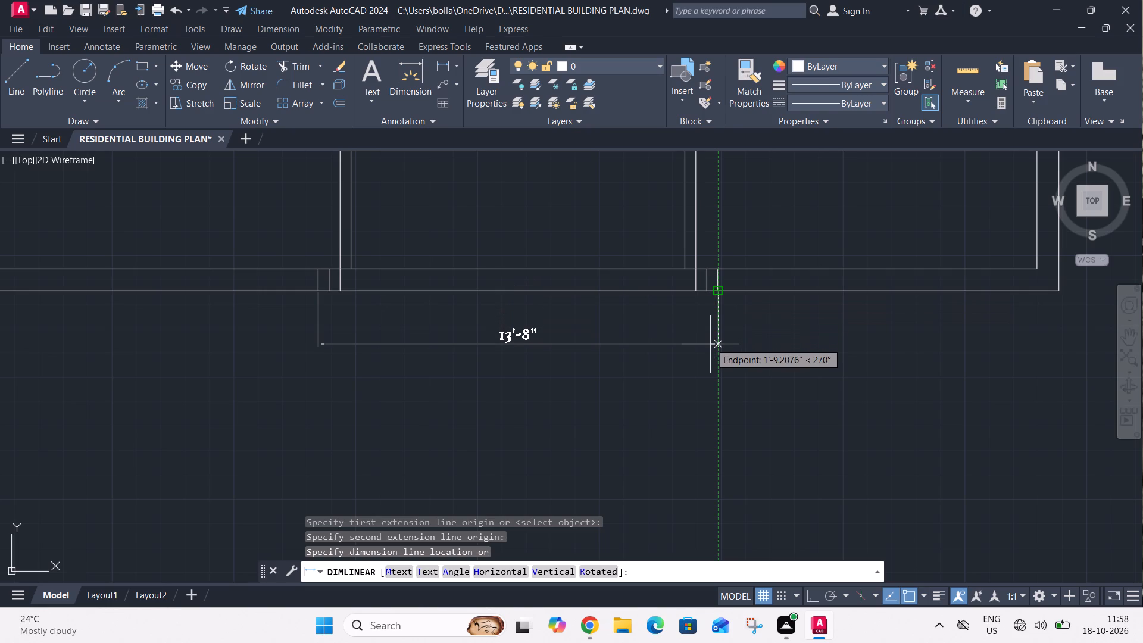
pyautogui.press('Escape')
# Erase the middle one of the three short lines across the bottom wall on each side.
pyautogui.click(708, 282)
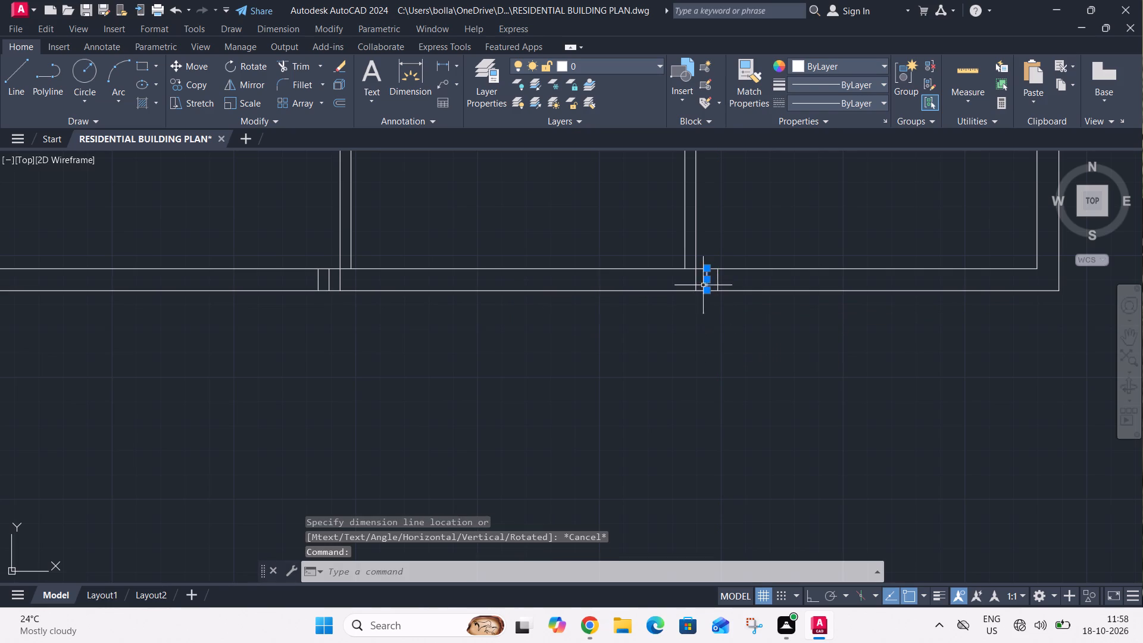
pyautogui.click(327, 276)
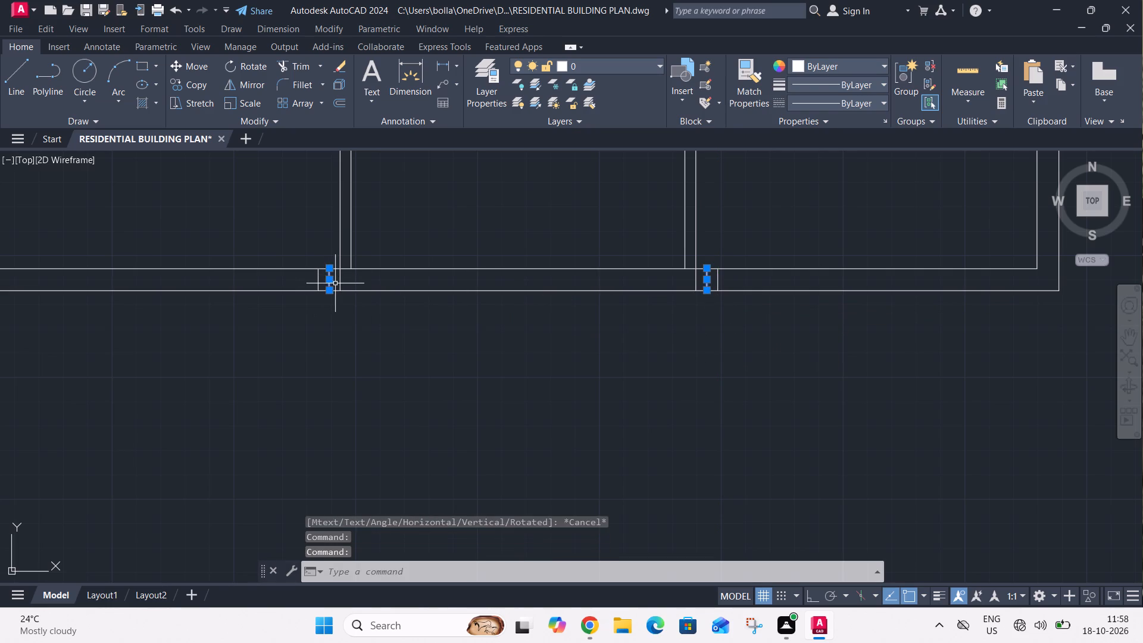
pyautogui.press('Delete')
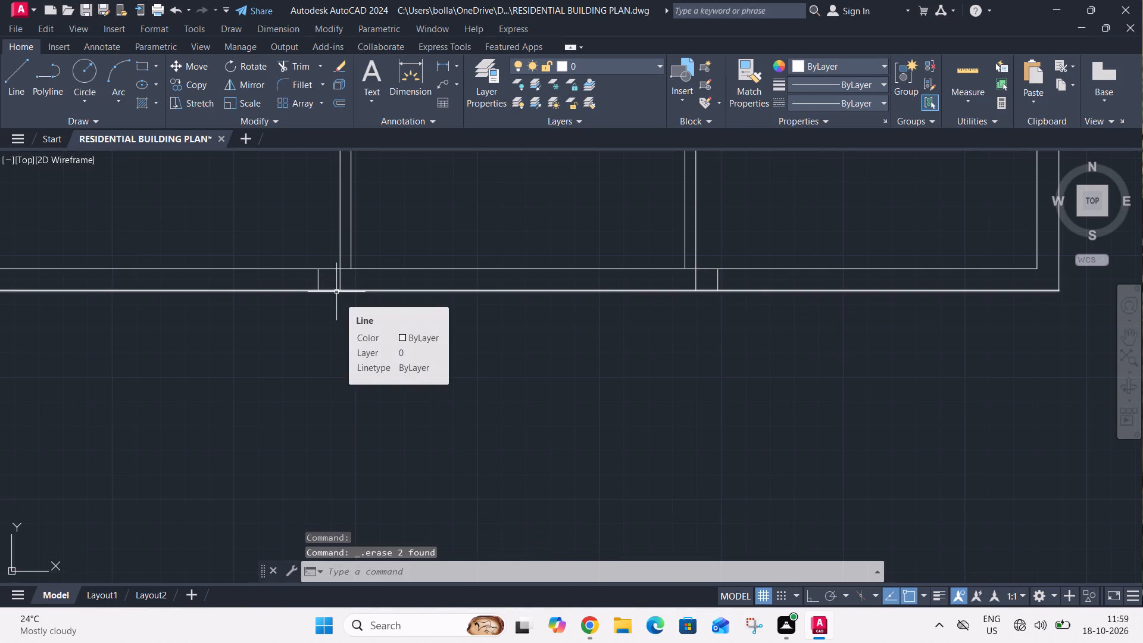
# Offset the bottom wall's outer face line 7' downward, outside the building.
pyautogui.press('o')
pyautogui.press('space')
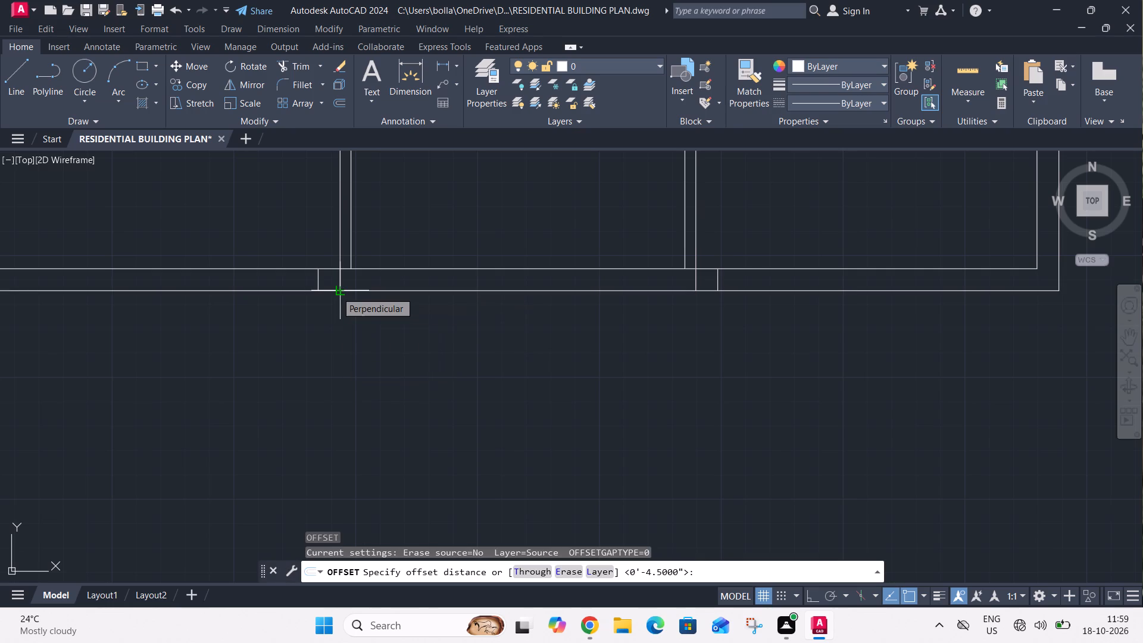
pyautogui.write("7'")
pyautogui.press('Return')
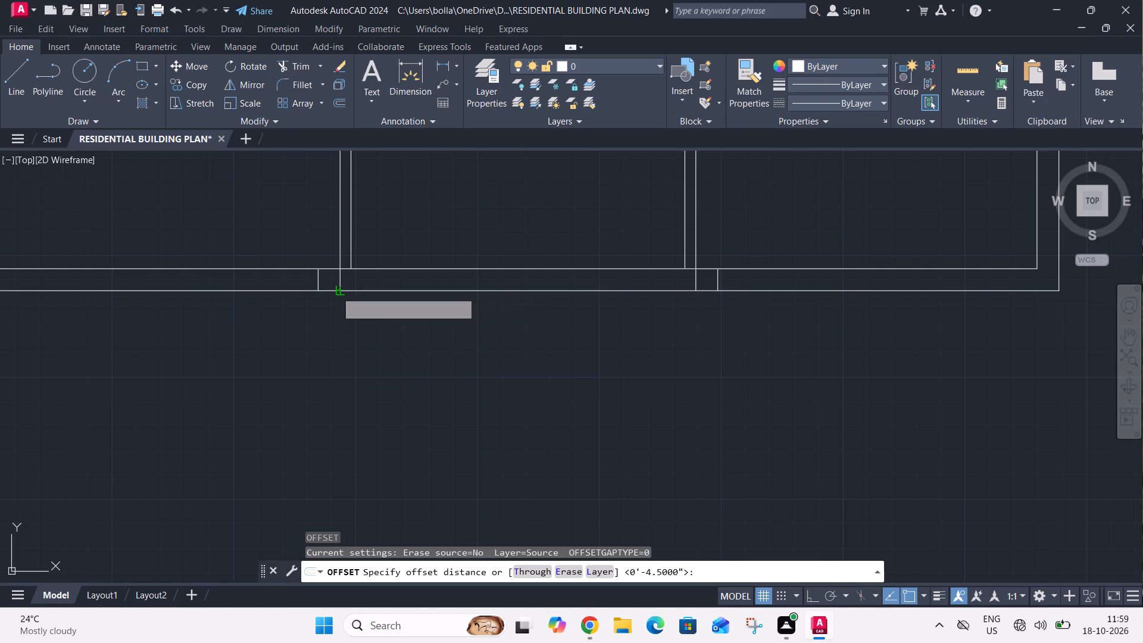
pyautogui.click(510, 291)
pyautogui.click(523, 321)
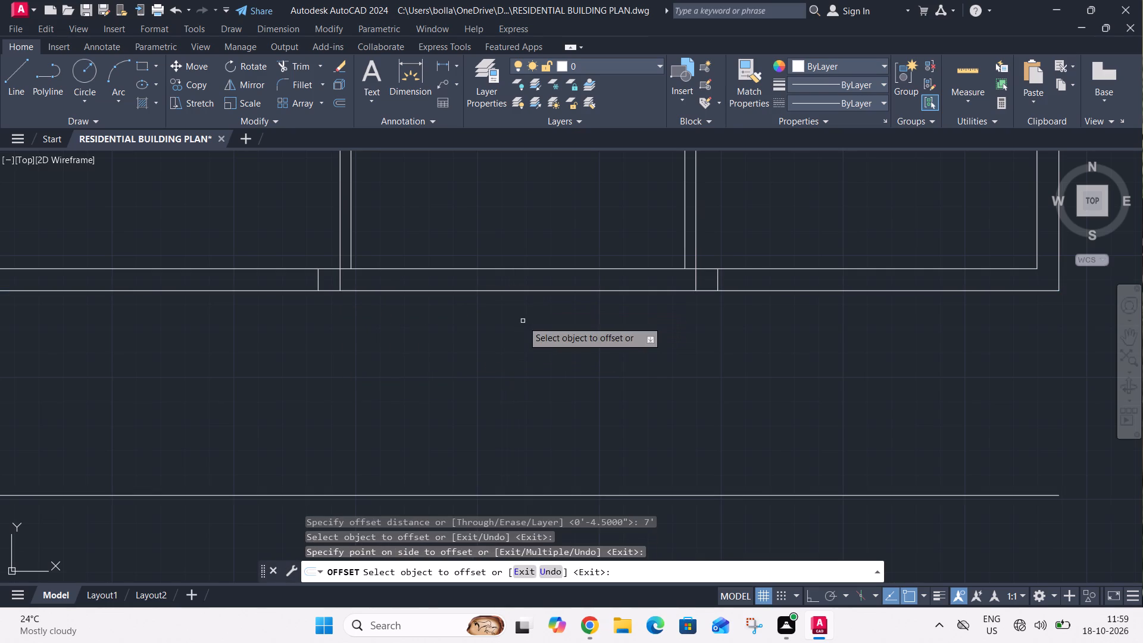
pyautogui.press('Escape')
# Extend the outermost short line on each side down to the new line 7' below the bottom wall.
pyautogui.write('EX')
pyautogui.press('space')
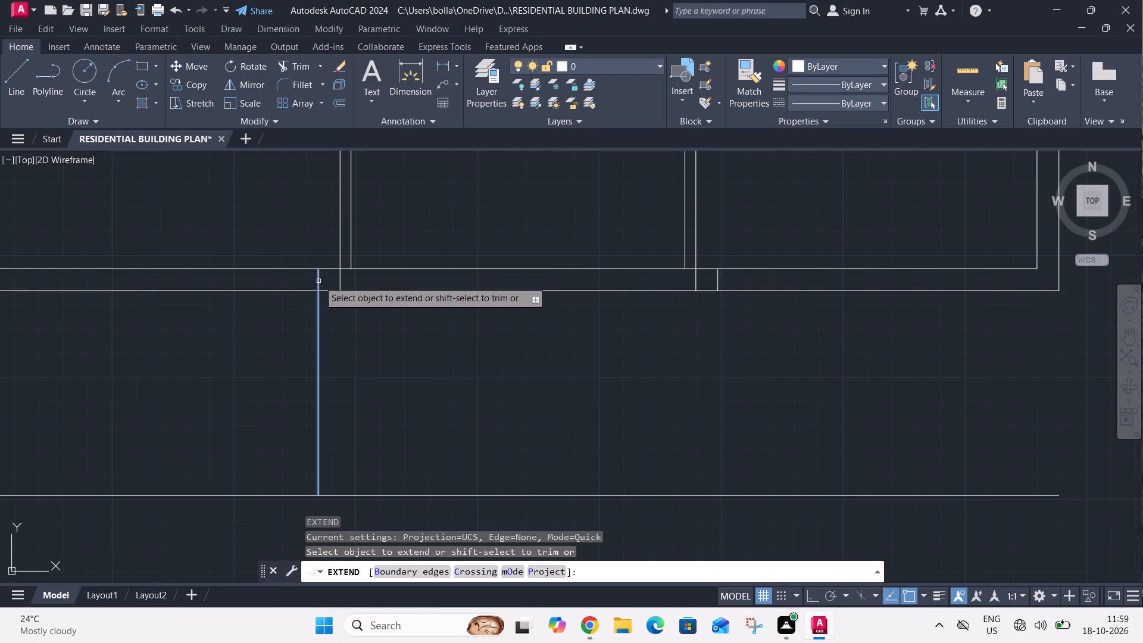
pyautogui.click(318, 281)
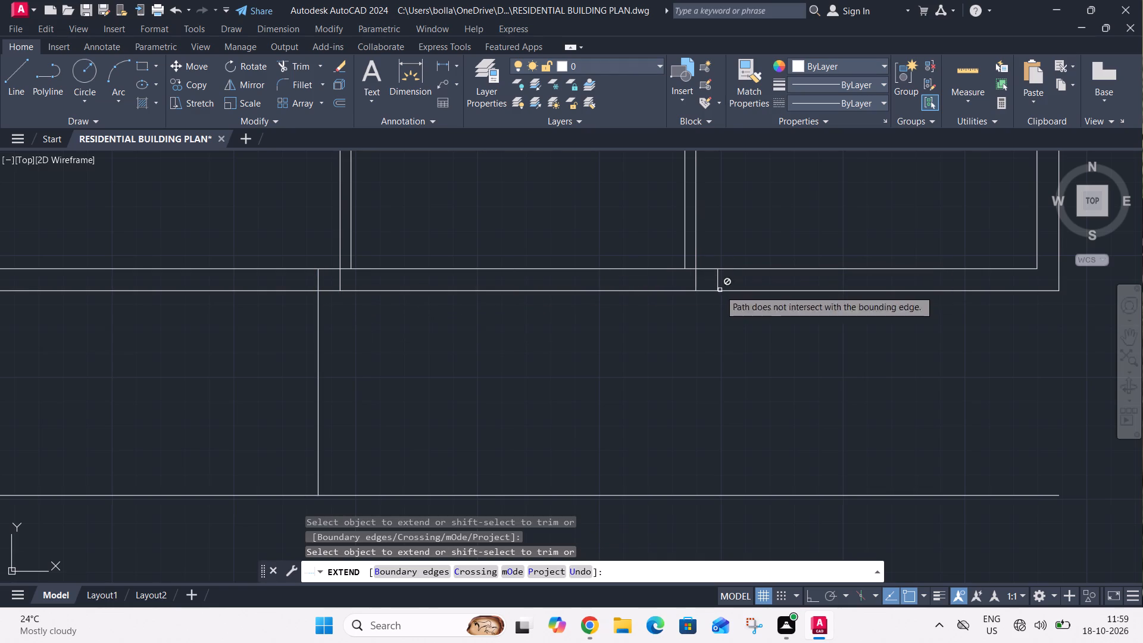
pyautogui.click(720, 288)
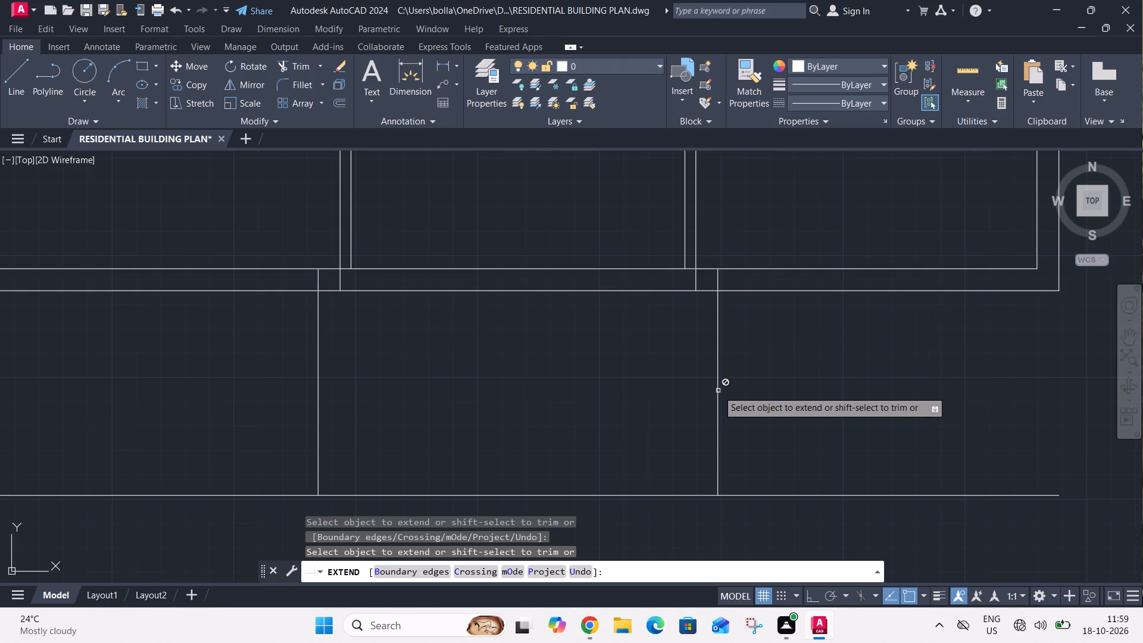
pyautogui.press('Escape')
# Trim the overhanging ends of the front line beyond the two extended side lines to close the projecting rectangle.
pyautogui.scroll(-1, 637, 377)
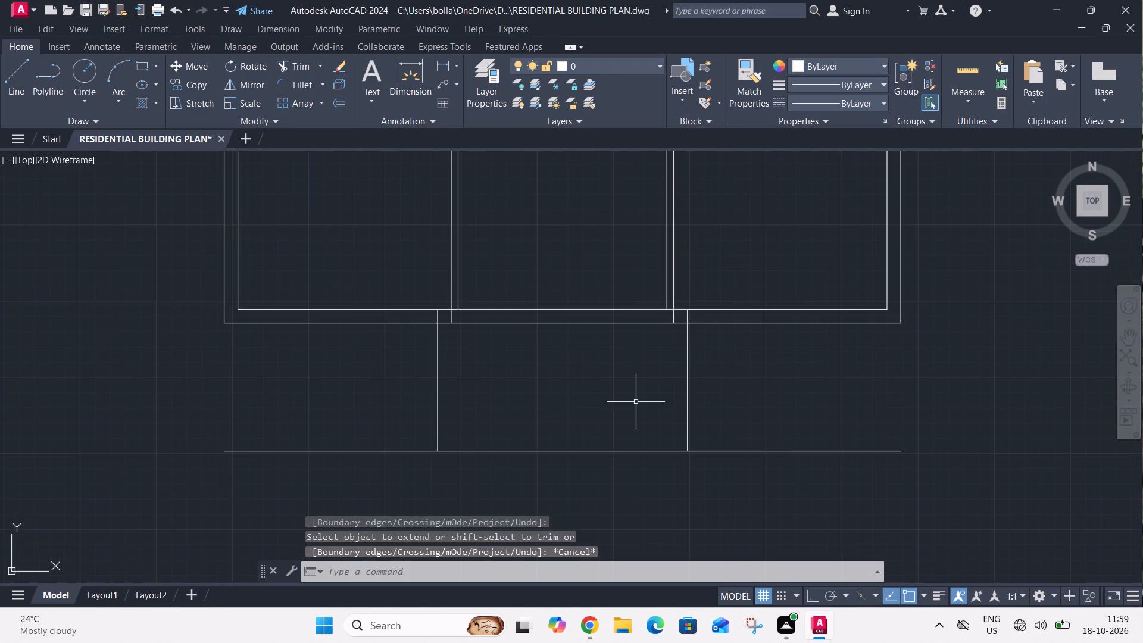
pyautogui.moveTo(636, 402); pyautogui.dragTo(635, 345, button='middle')
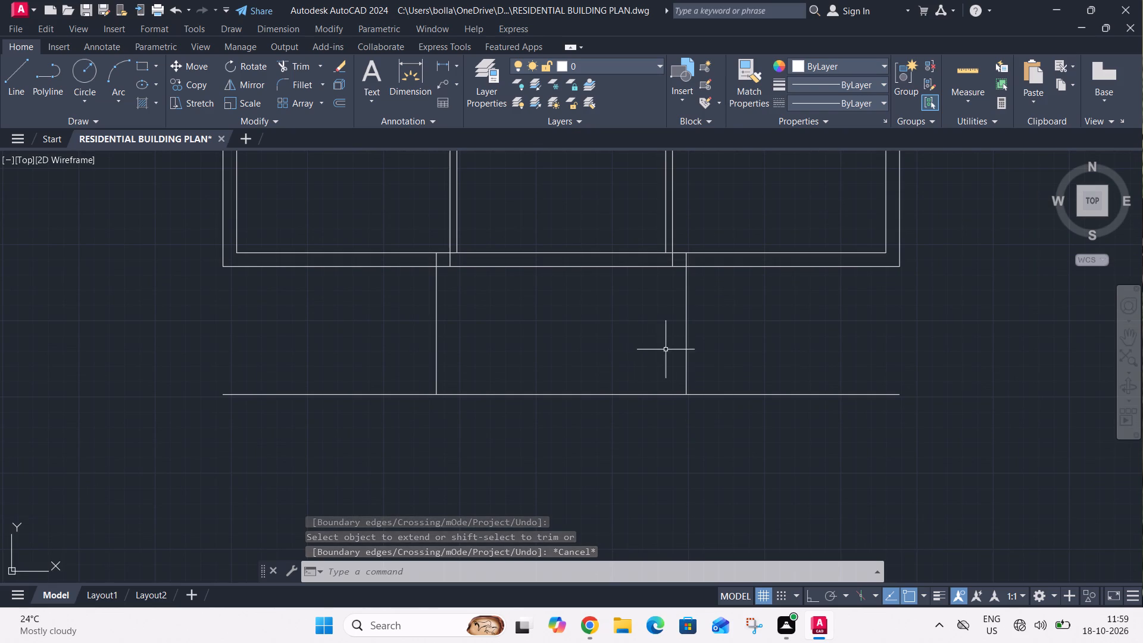
pyautogui.scroll(1, 687, 357)
pyautogui.write('TR')
pyautogui.press('space')
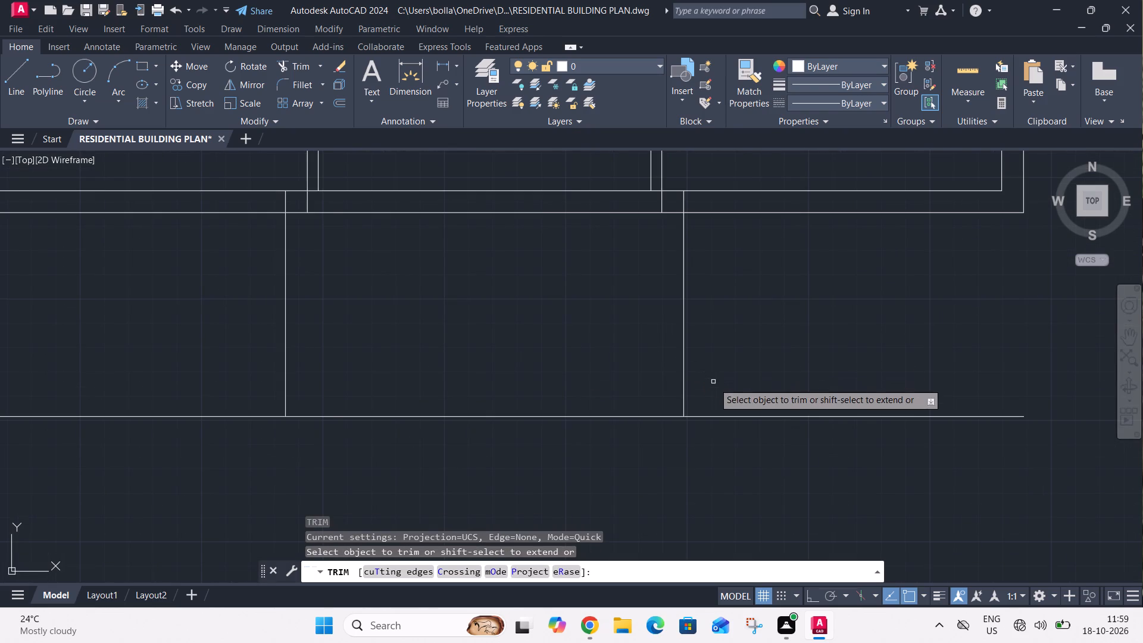
pyautogui.click(729, 416)
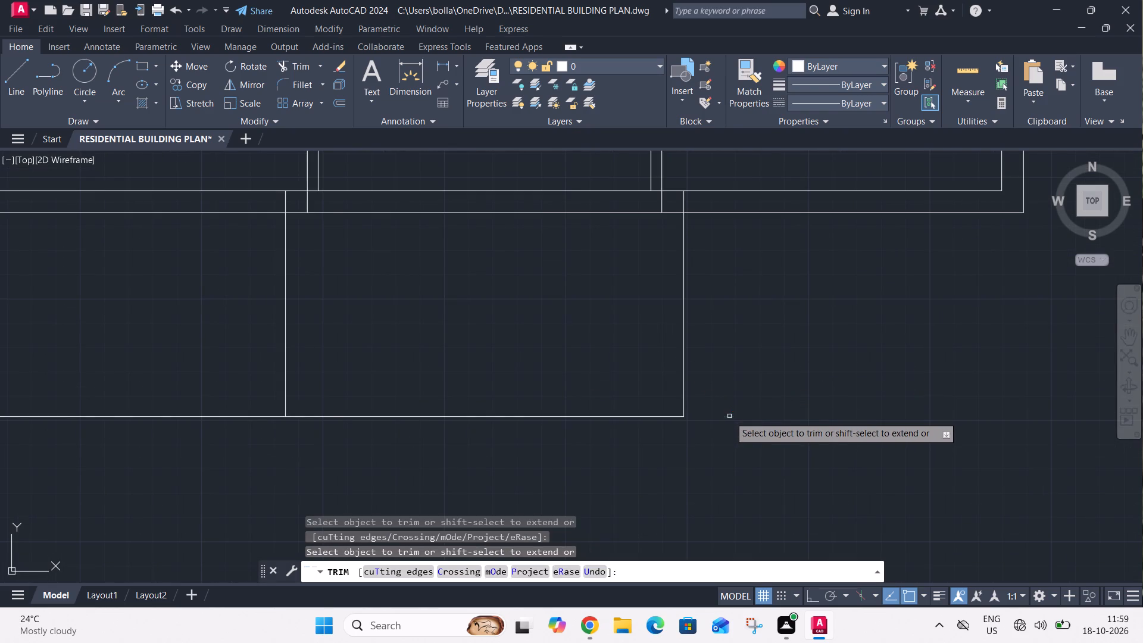
pyautogui.click(180, 416)
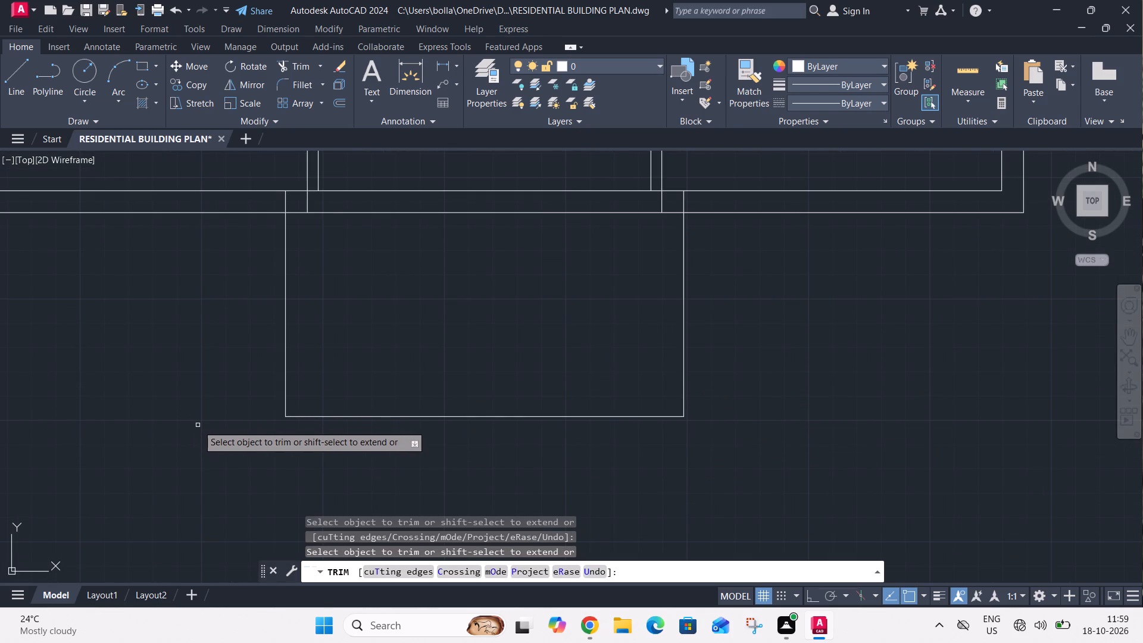
pyautogui.press('Escape')
# Offset both side lines of the projecting rectangle 9" inward.
pyautogui.write('O')
pyautogui.press('space')
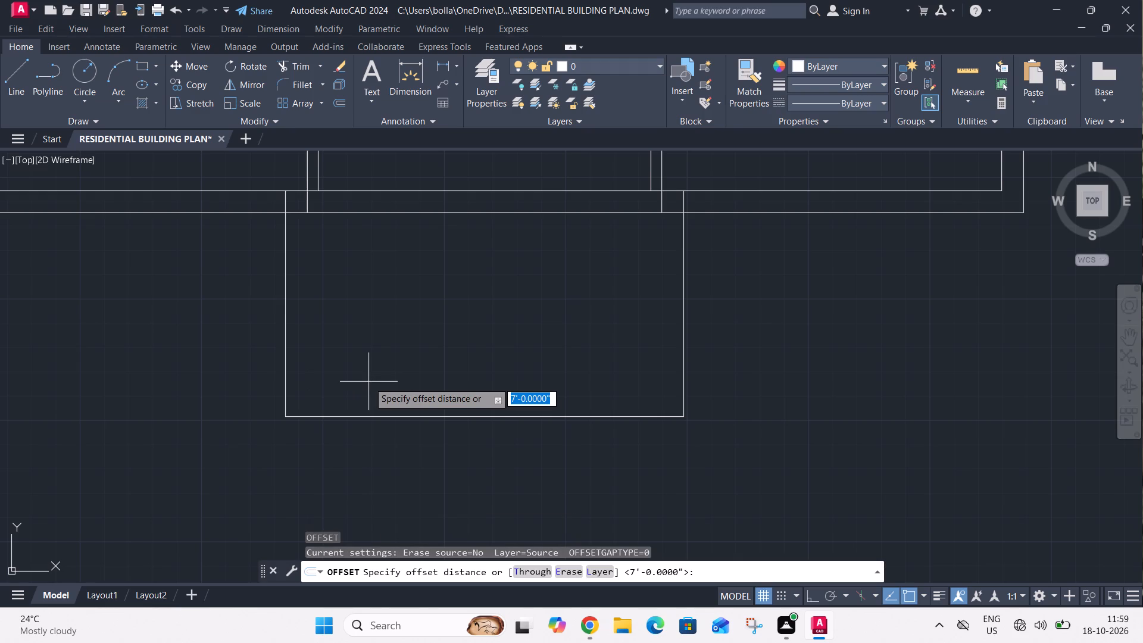
pyautogui.write('9"')
pyautogui.press('Return')
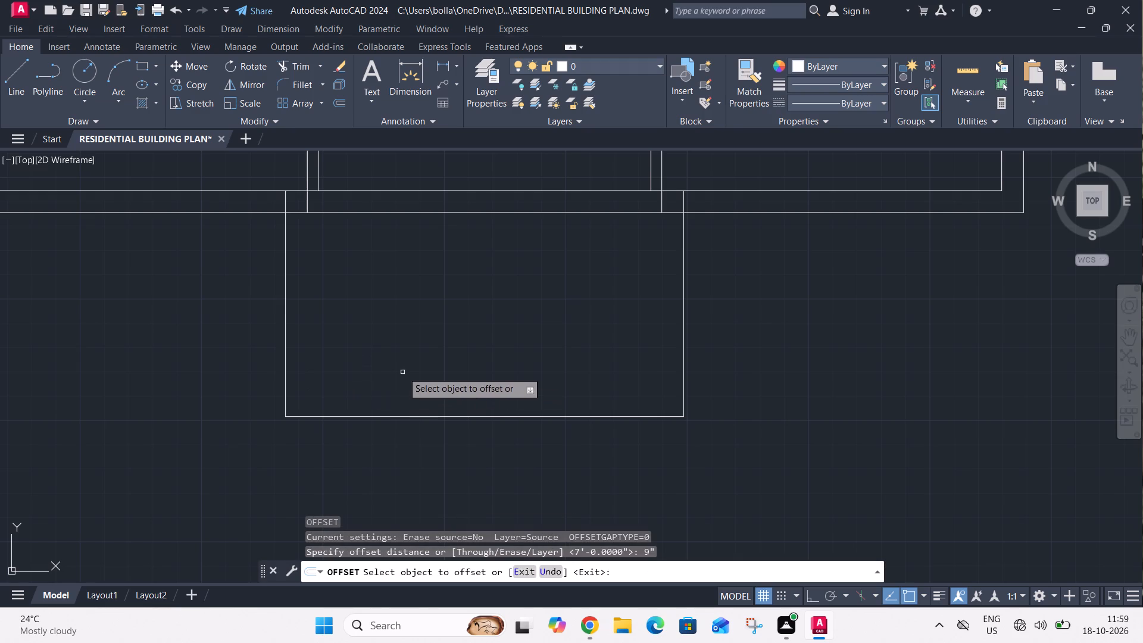
pyautogui.click(286, 397)
pyautogui.click(317, 395)
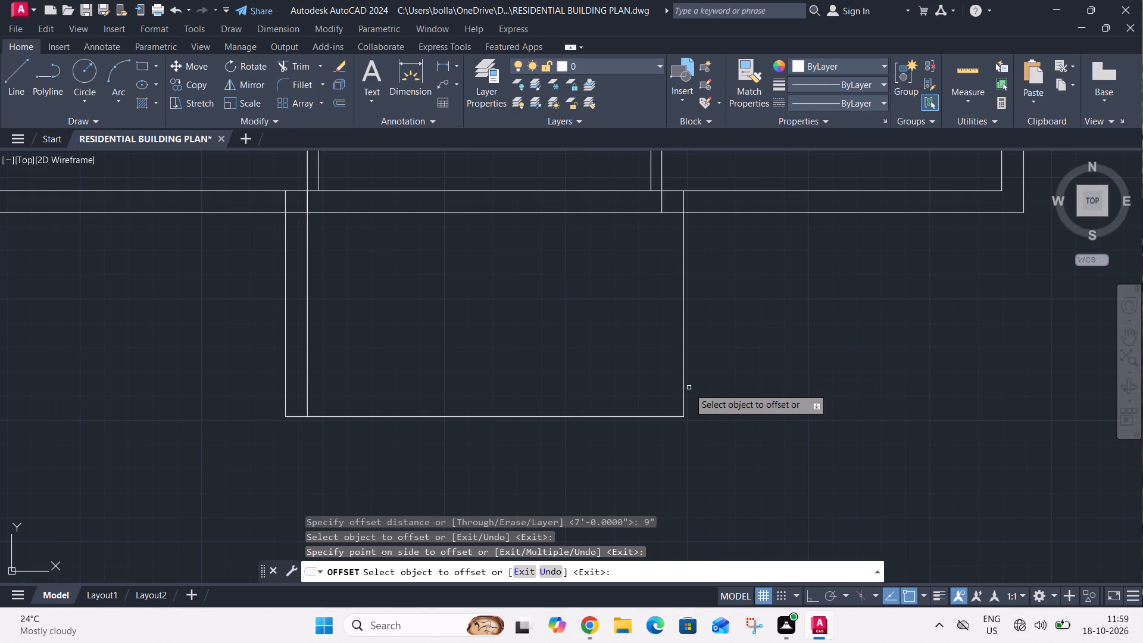
pyautogui.click(685, 391)
pyautogui.click(655, 395)
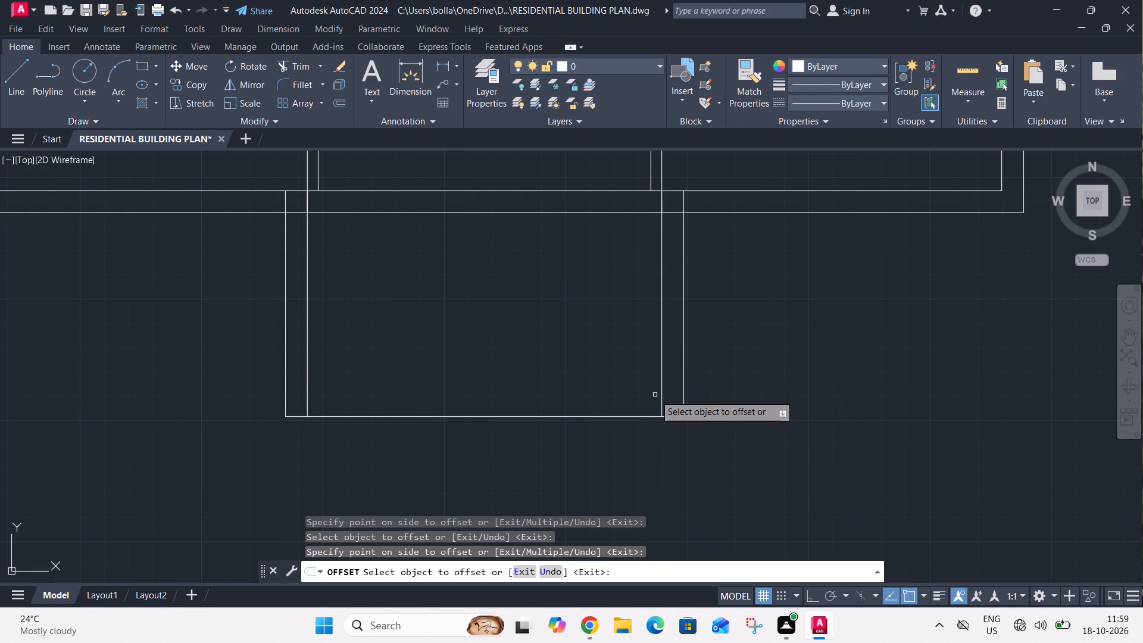
pyautogui.press('Escape')
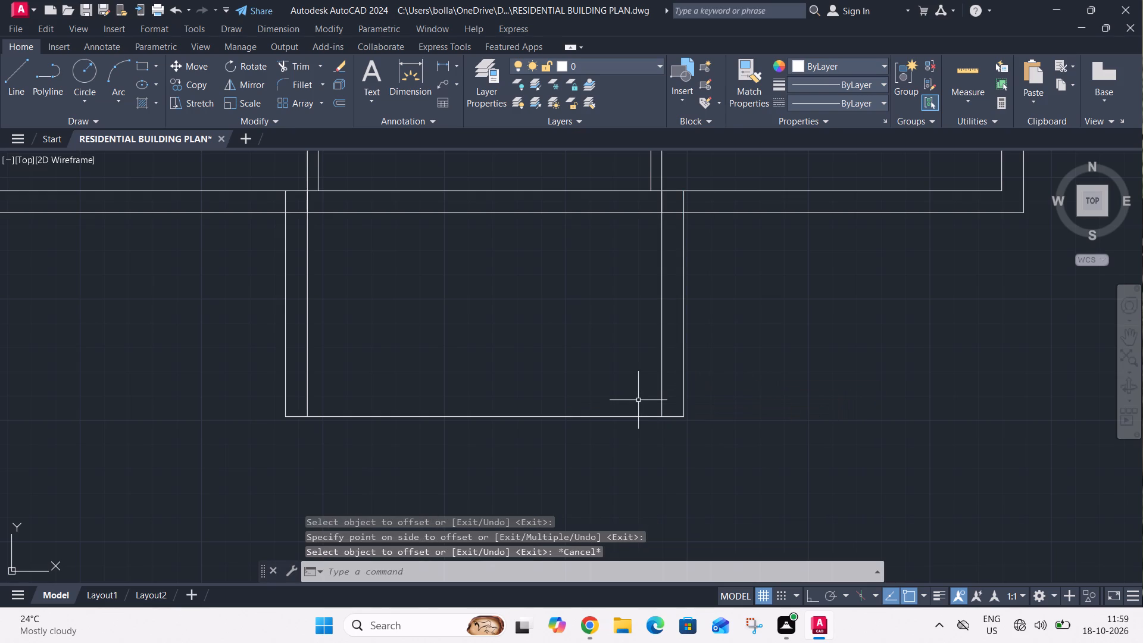
# Offset the projection's front line inward twice at 10" spacing, each copy taken from the previous line.
pyautogui.write('O 10"')
pyautogui.press('Return')
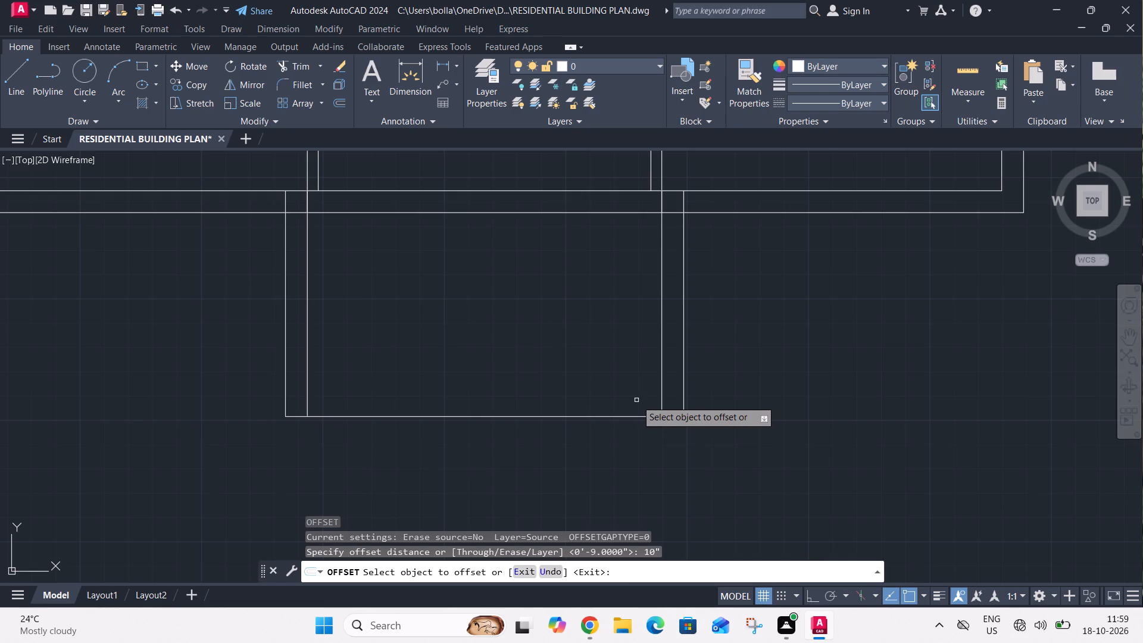
pyautogui.click(594, 417)
pyautogui.click(591, 391)
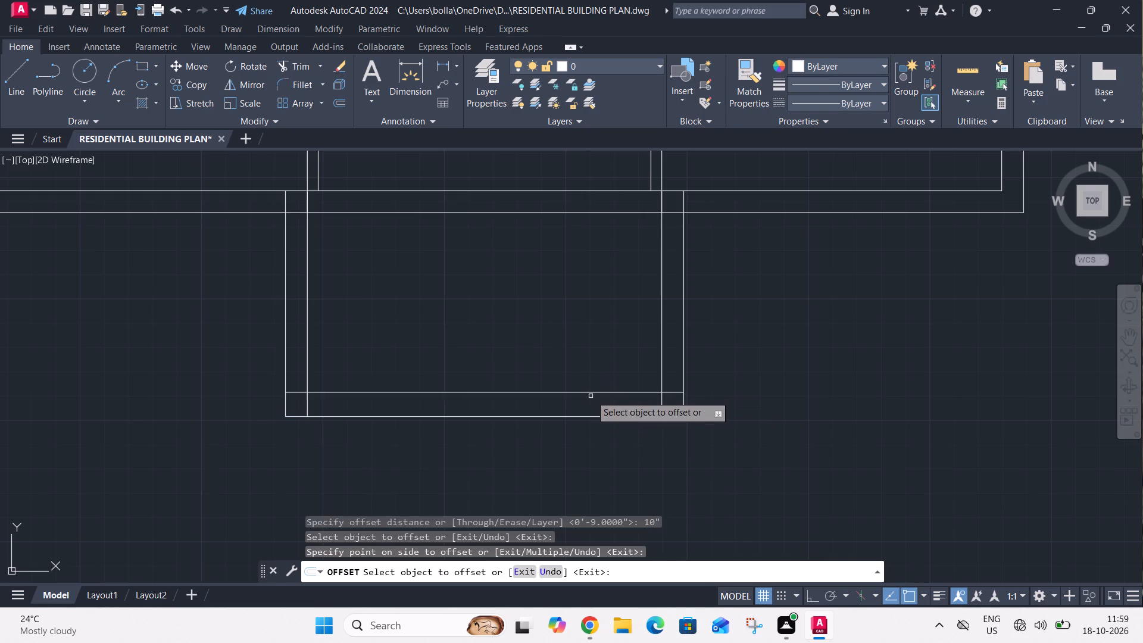
pyautogui.click(591, 393)
pyautogui.click(591, 364)
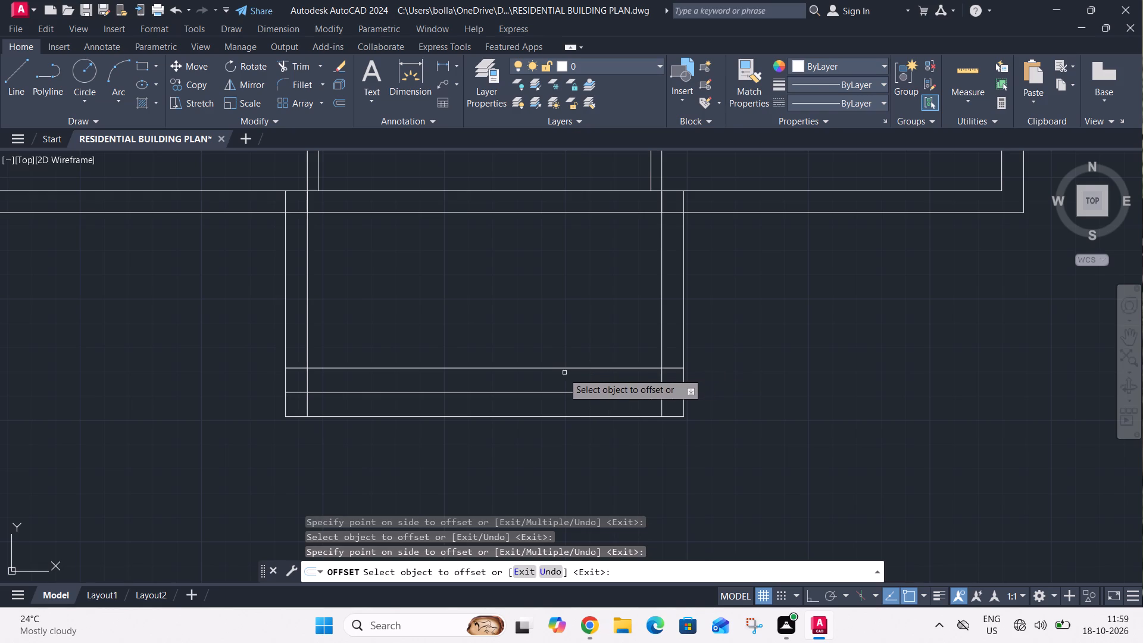
pyautogui.press('Escape')
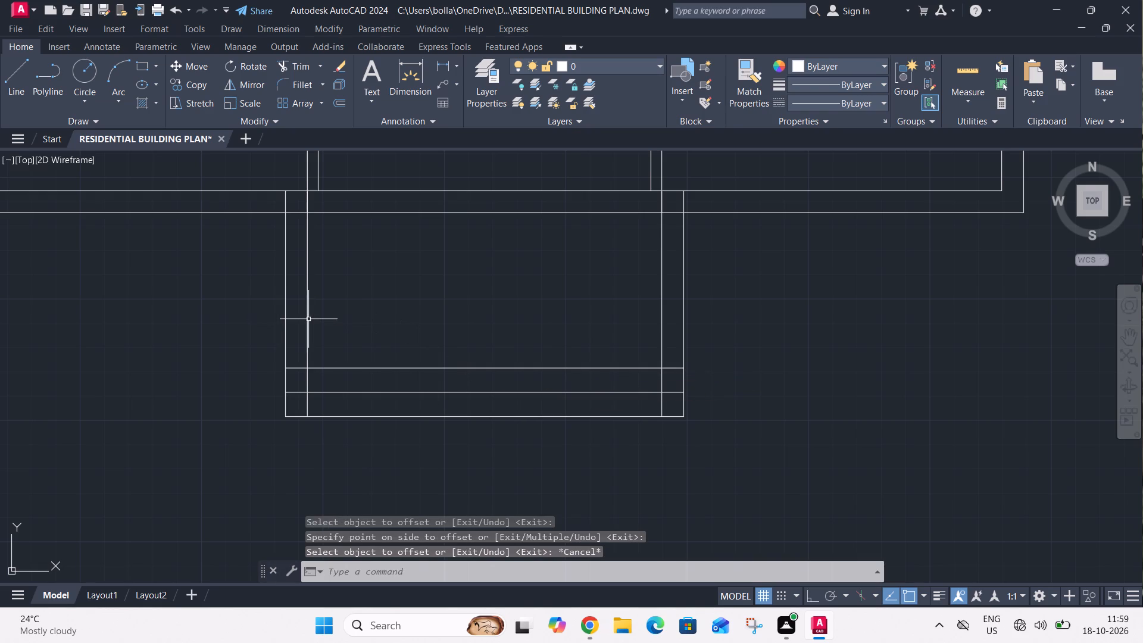
# Trim both inner side lines between the building's bottom wall and the innermost 10" offset line.
pyautogui.write('TR')
pyautogui.press('space')
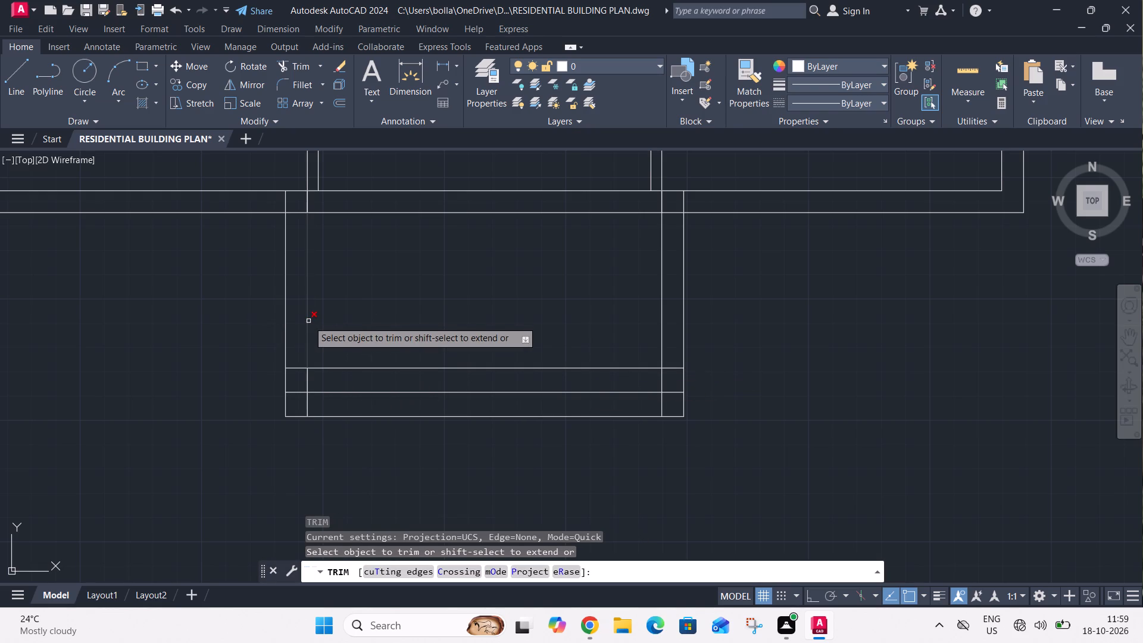
pyautogui.click(308, 321)
pyautogui.click(664, 331)
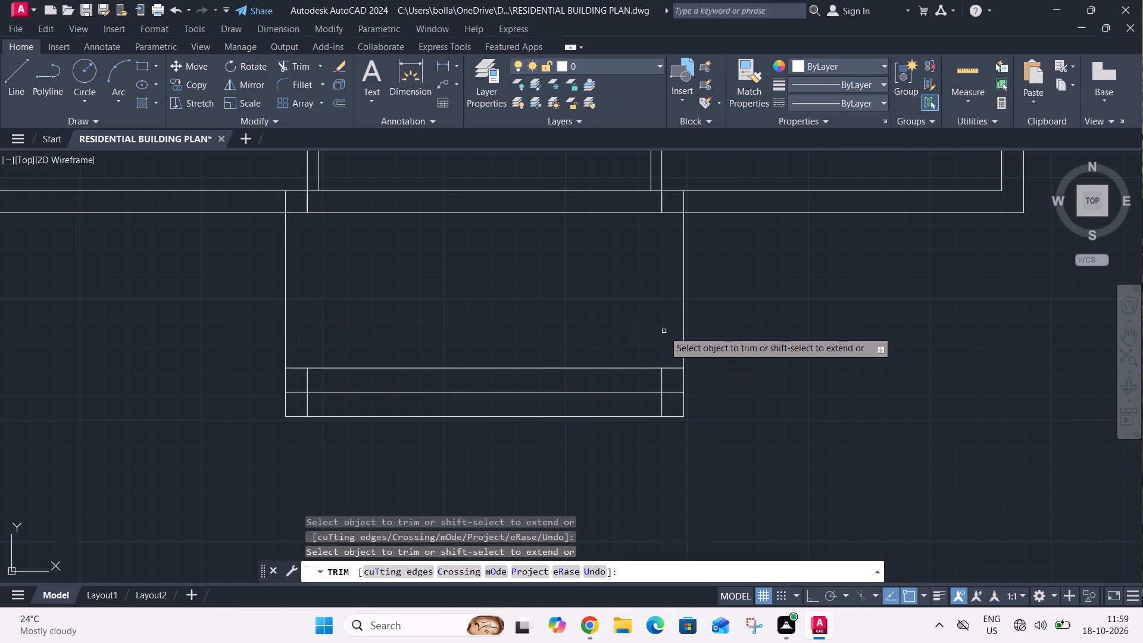
pyautogui.press('Escape')
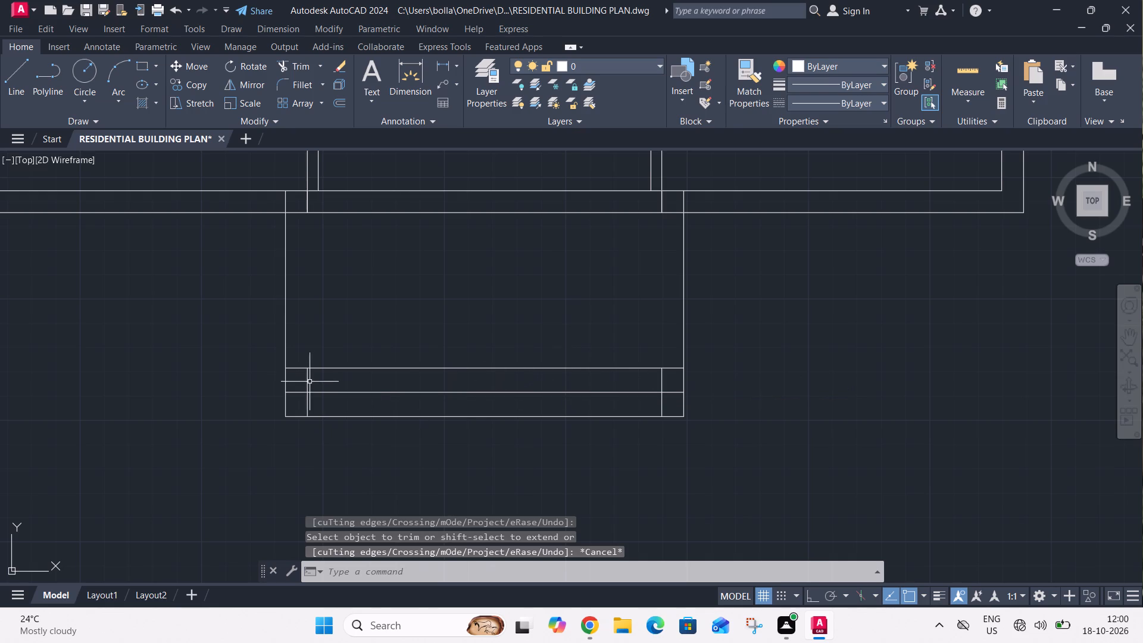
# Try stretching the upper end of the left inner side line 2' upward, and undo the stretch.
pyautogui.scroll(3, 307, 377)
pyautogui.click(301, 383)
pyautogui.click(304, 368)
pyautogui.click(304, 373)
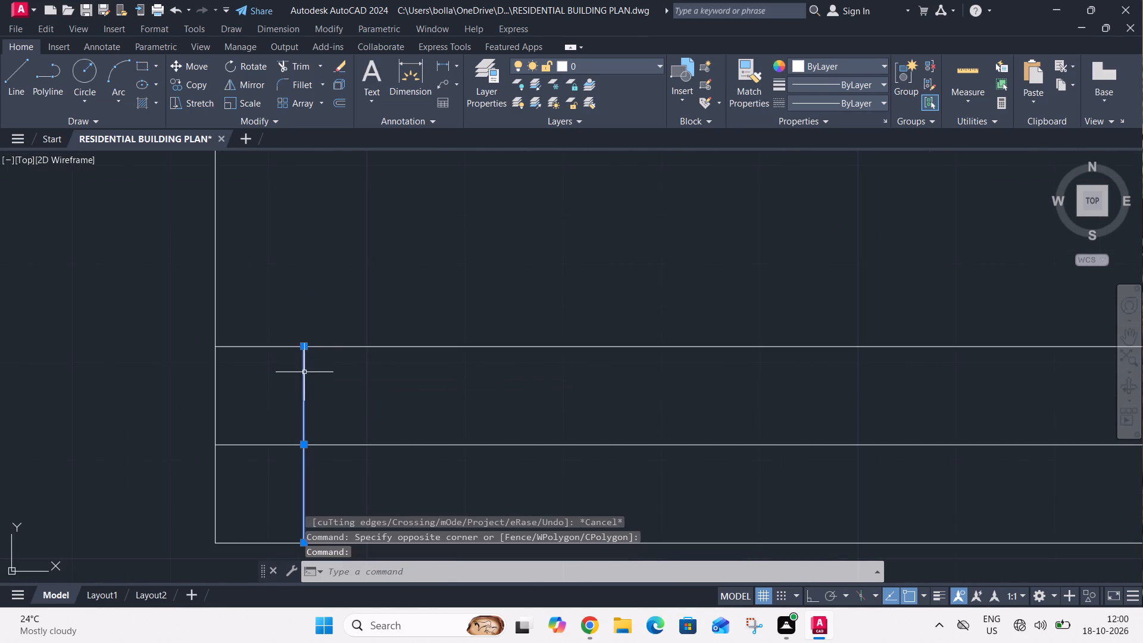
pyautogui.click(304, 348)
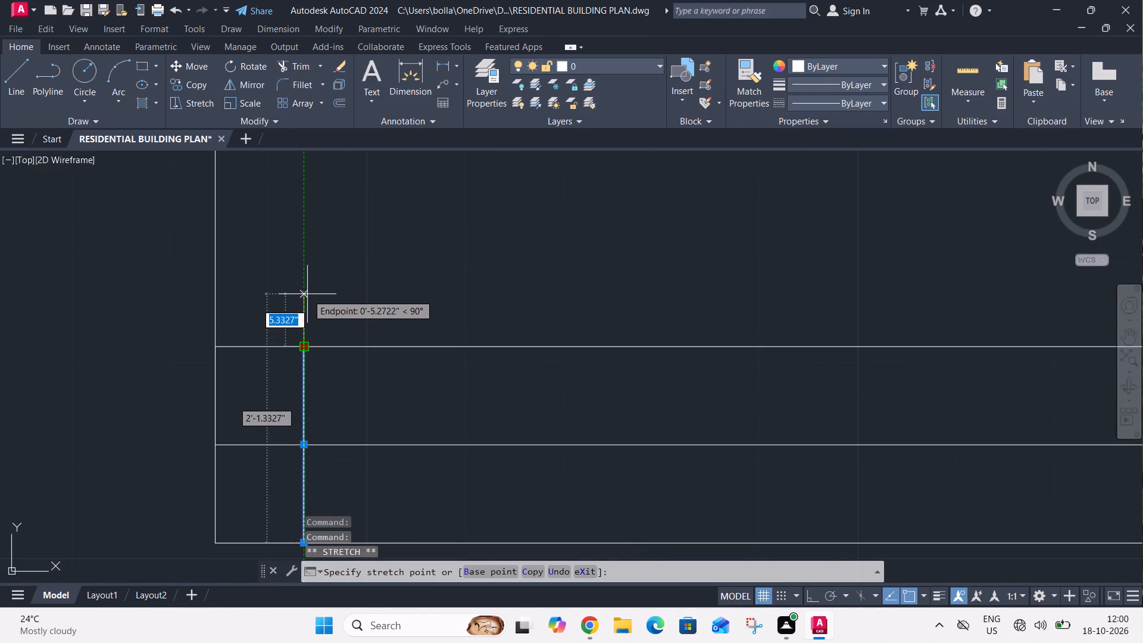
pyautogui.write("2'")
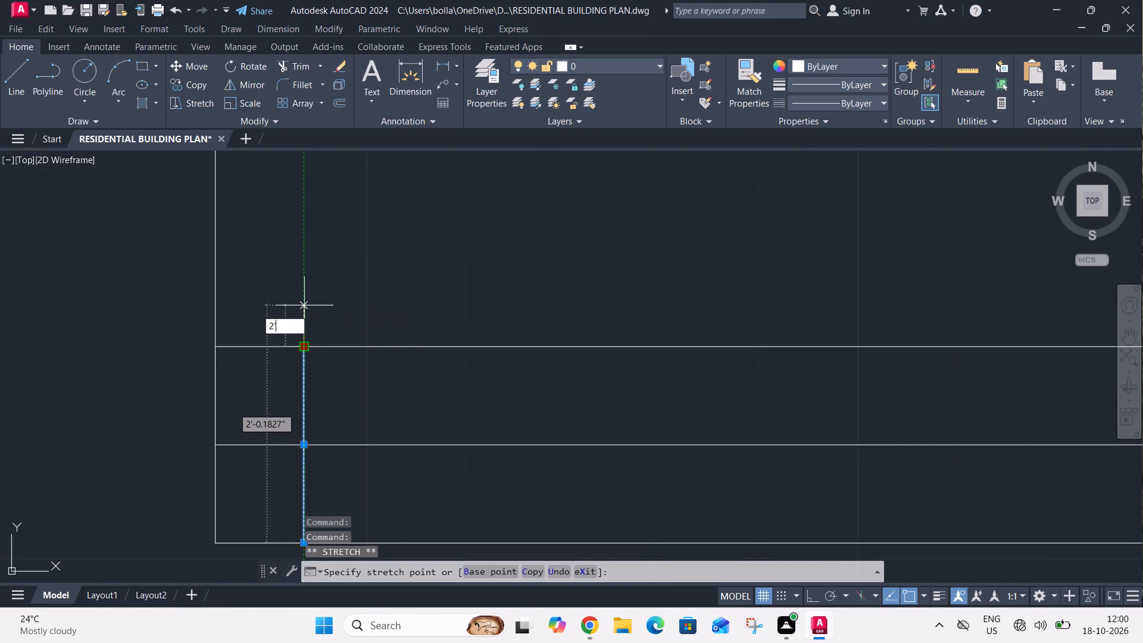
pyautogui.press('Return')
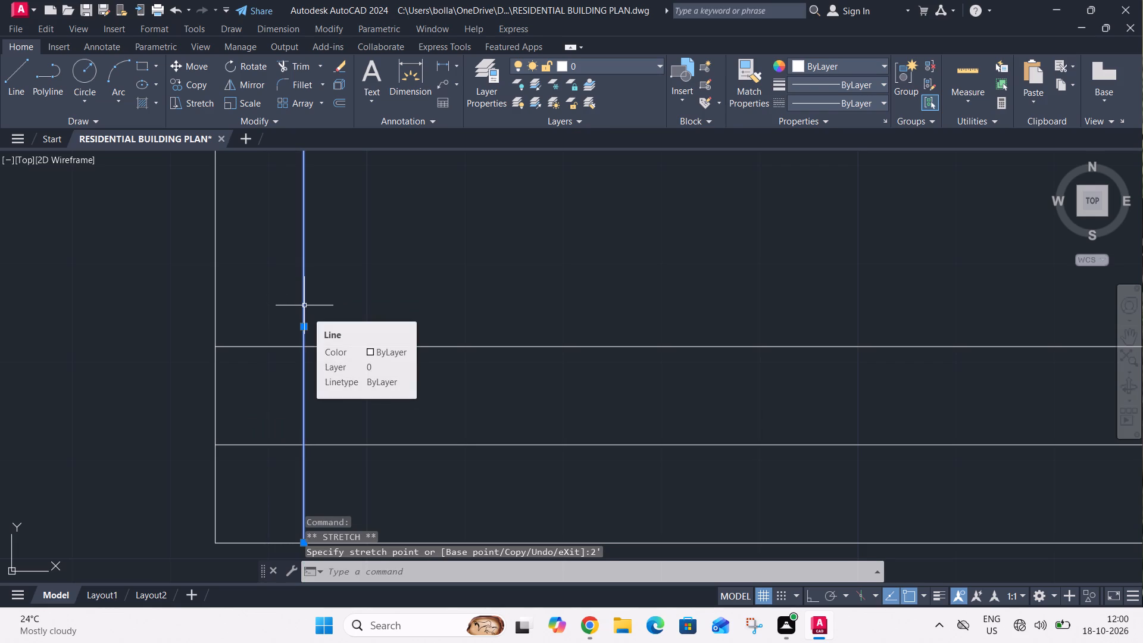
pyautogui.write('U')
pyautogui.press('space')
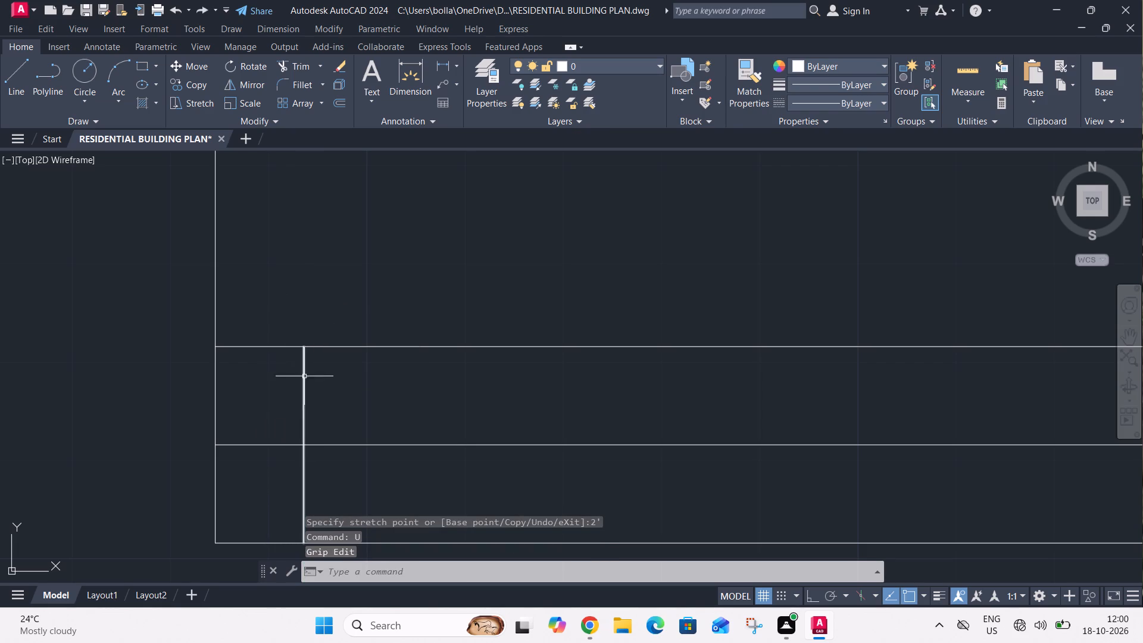
# Stretch the upper end of the left inner side line 4.5" upward past the innermost 10" offset line.
pyautogui.click(305, 382)
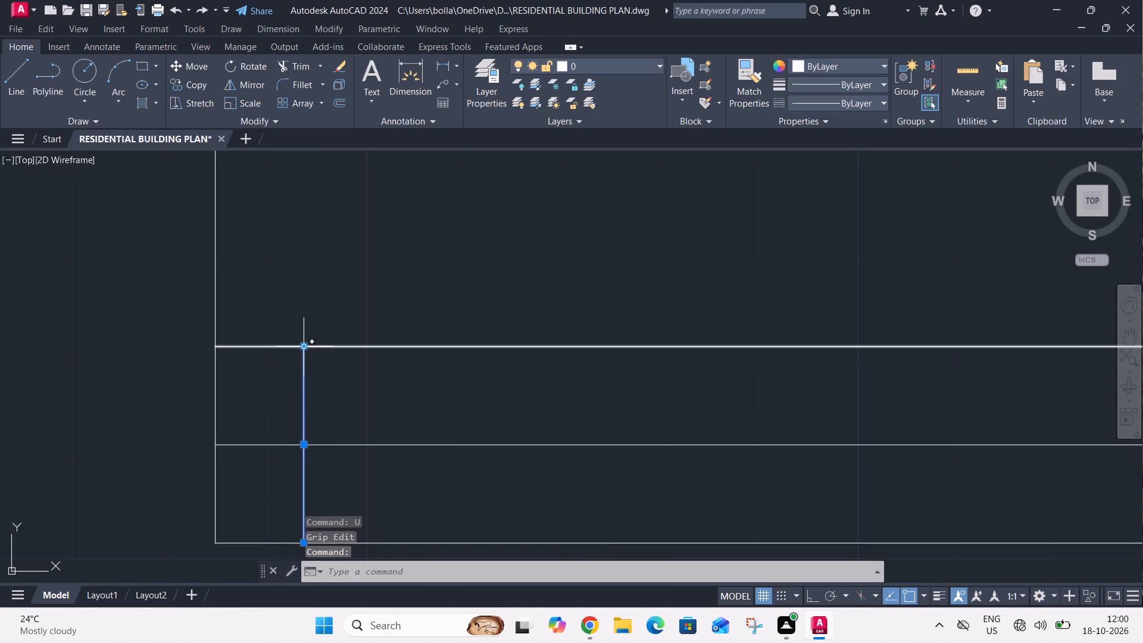
pyautogui.click(307, 346)
pyautogui.write('4.5"')
pyautogui.press('Return')
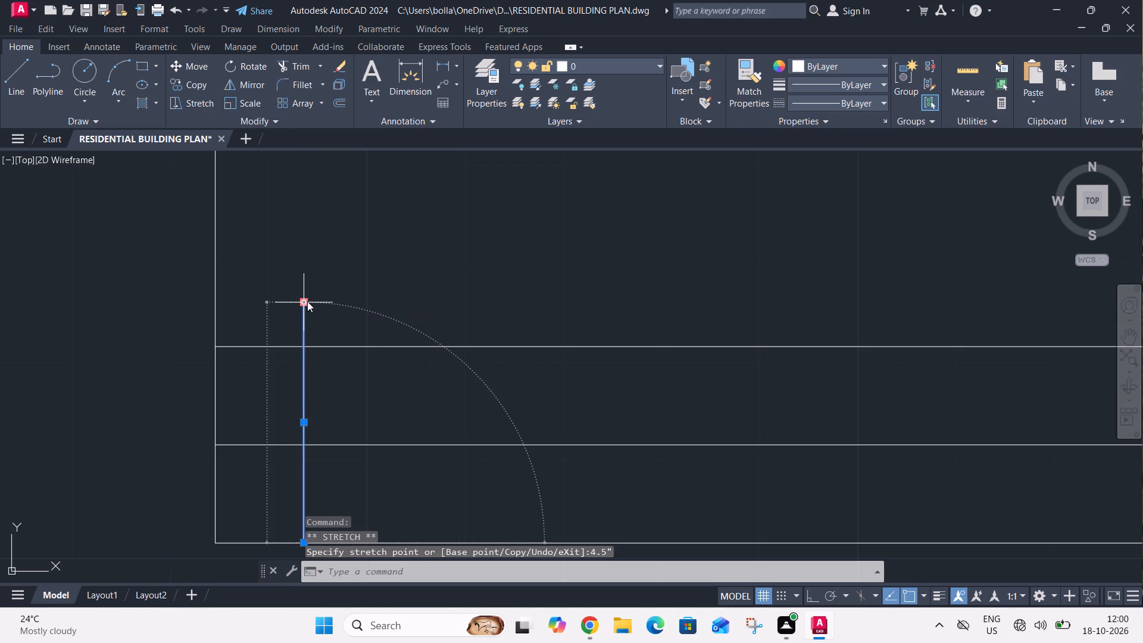
# Stretch the upper end of the right inner side line 4.5" upward past the innermost 10" step line.
pyautogui.press('Escape')
pyautogui.scroll(-4, 317, 332)
pyautogui.press('Escape')
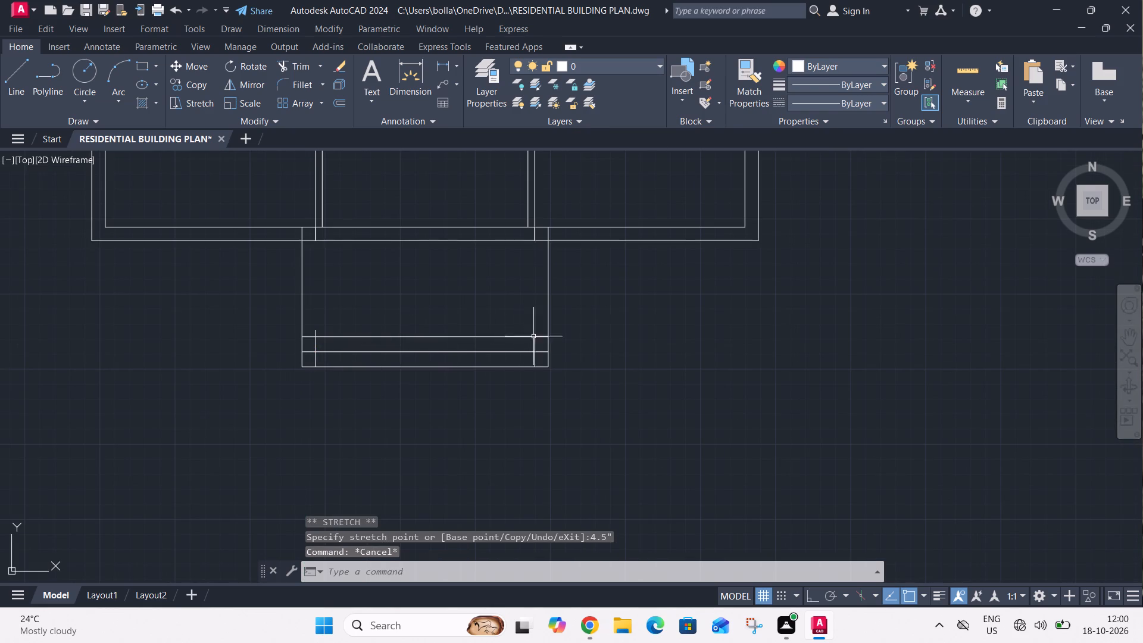
pyautogui.scroll(3, 539, 336)
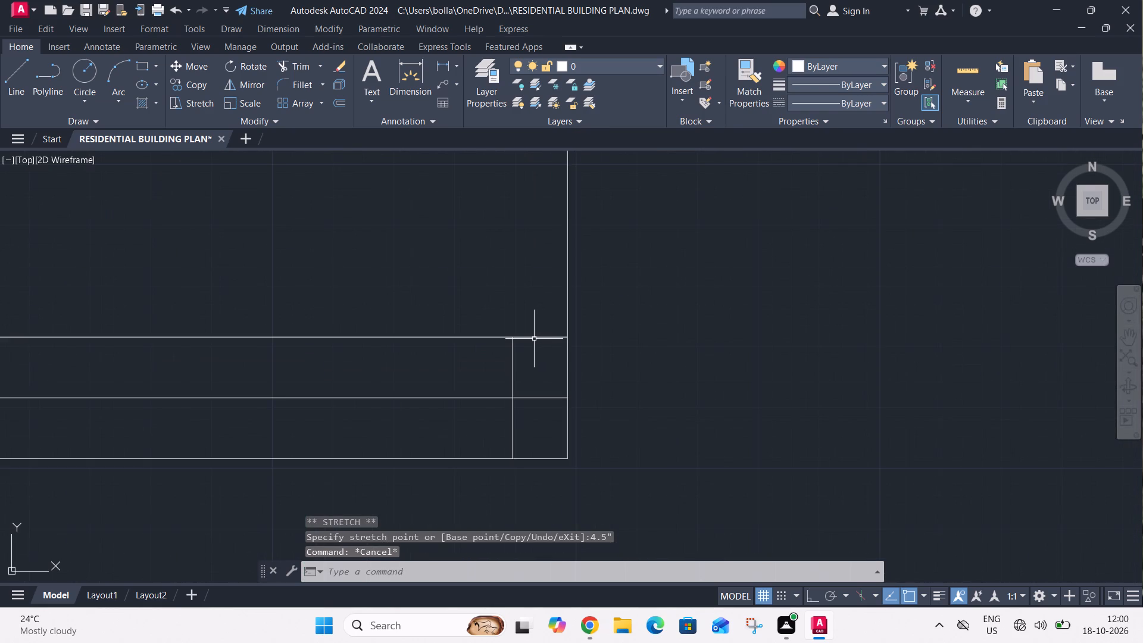
pyautogui.scroll(2, 516, 342)
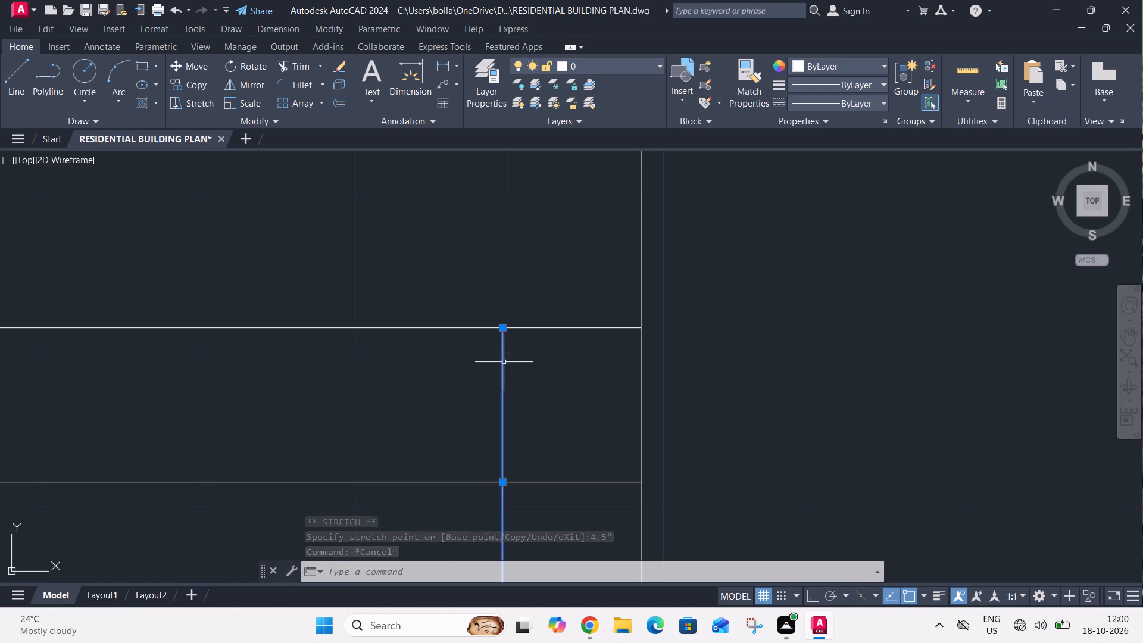
pyautogui.click(504, 362)
pyautogui.click(504, 327)
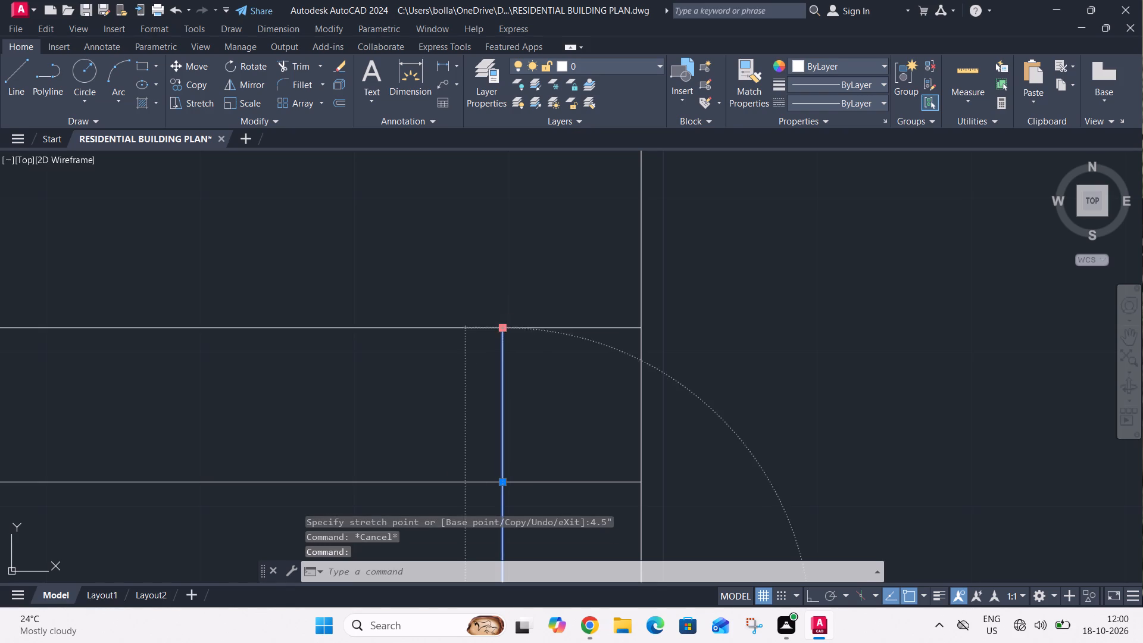
pyautogui.write('4.5"')
pyautogui.press('Return')
pyautogui.press('Escape')
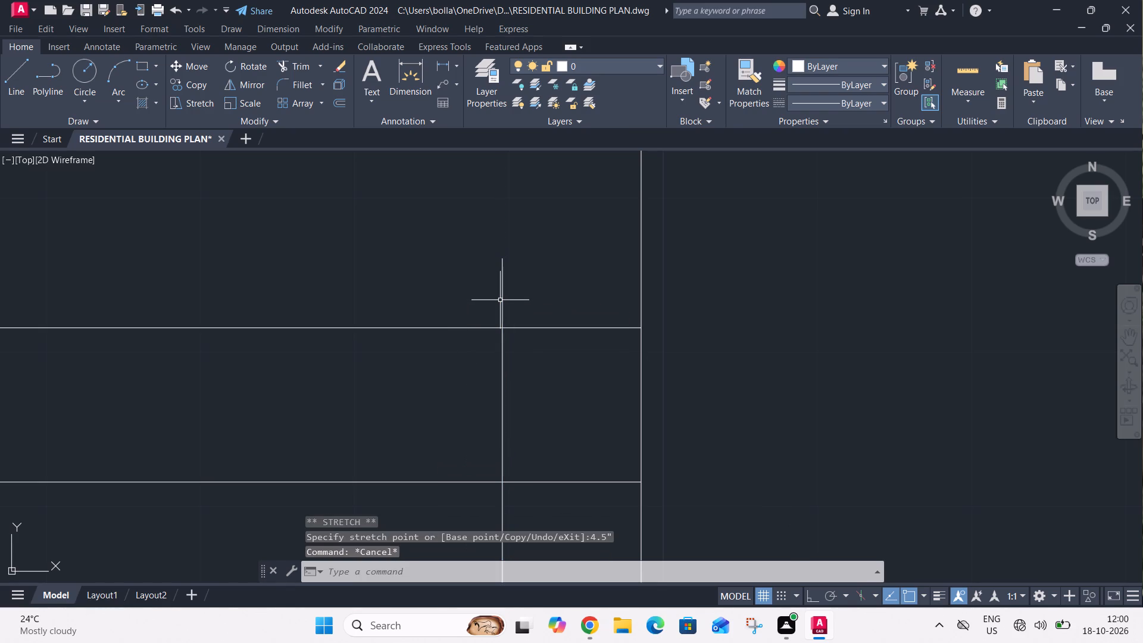
# Draw horizontal lines closing the tops of both side wall stubs, from each inner line's upper end to the projection's outer side line.
pyautogui.press('l')
pyautogui.press('space')
pyautogui.click(502, 262)
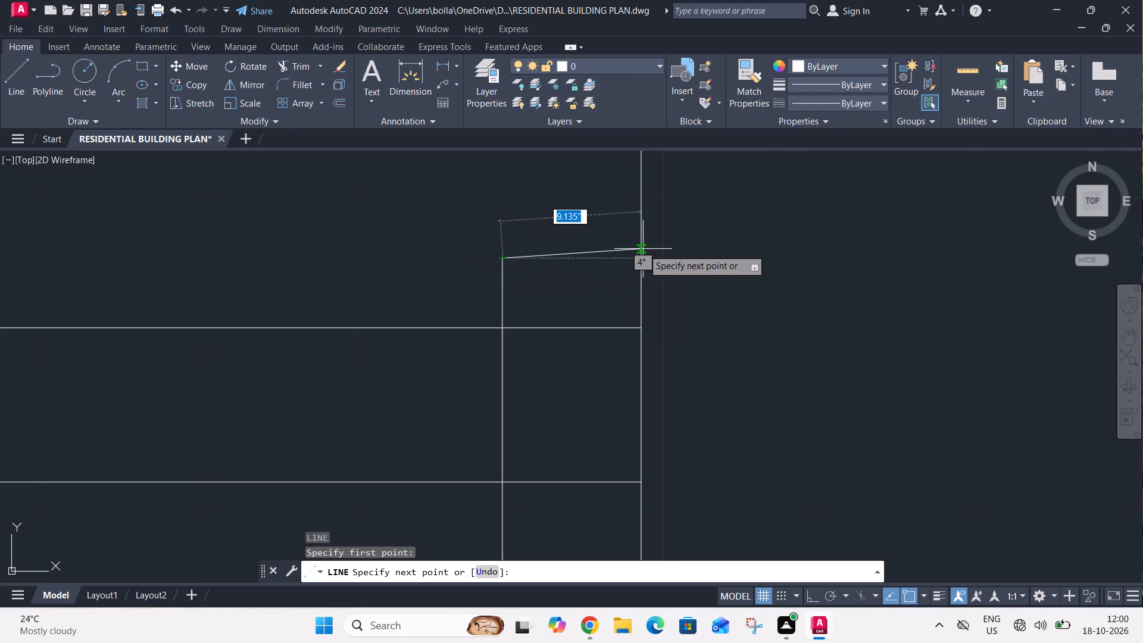
pyautogui.click(644, 258)
pyautogui.press('Escape')
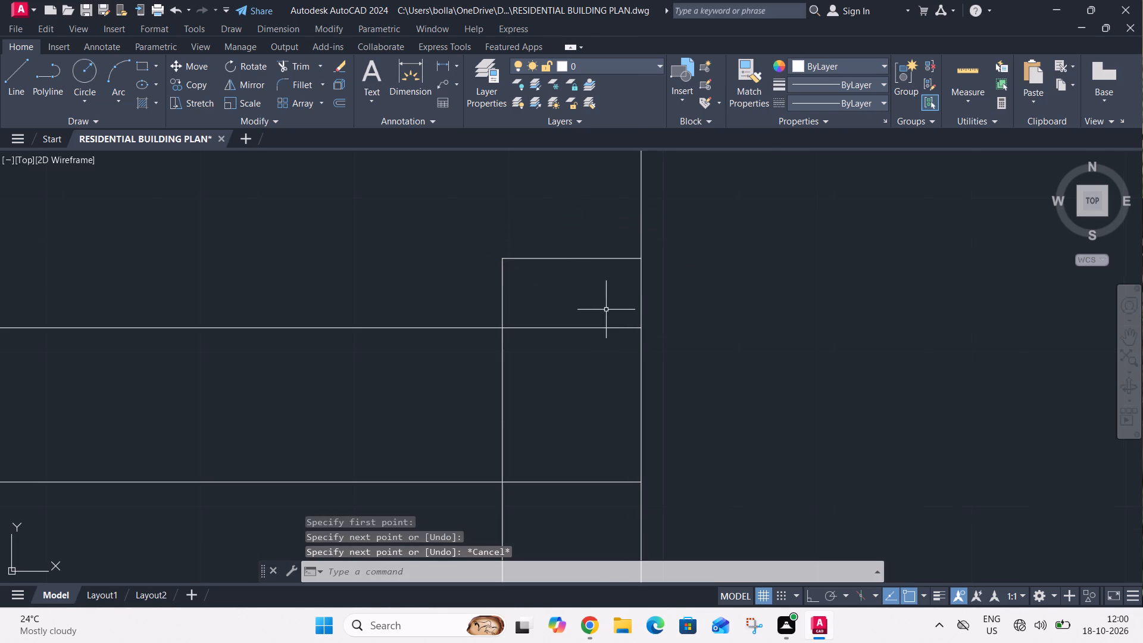
pyautogui.scroll(-4, 606, 310)
pyautogui.scroll(1, 247, 316)
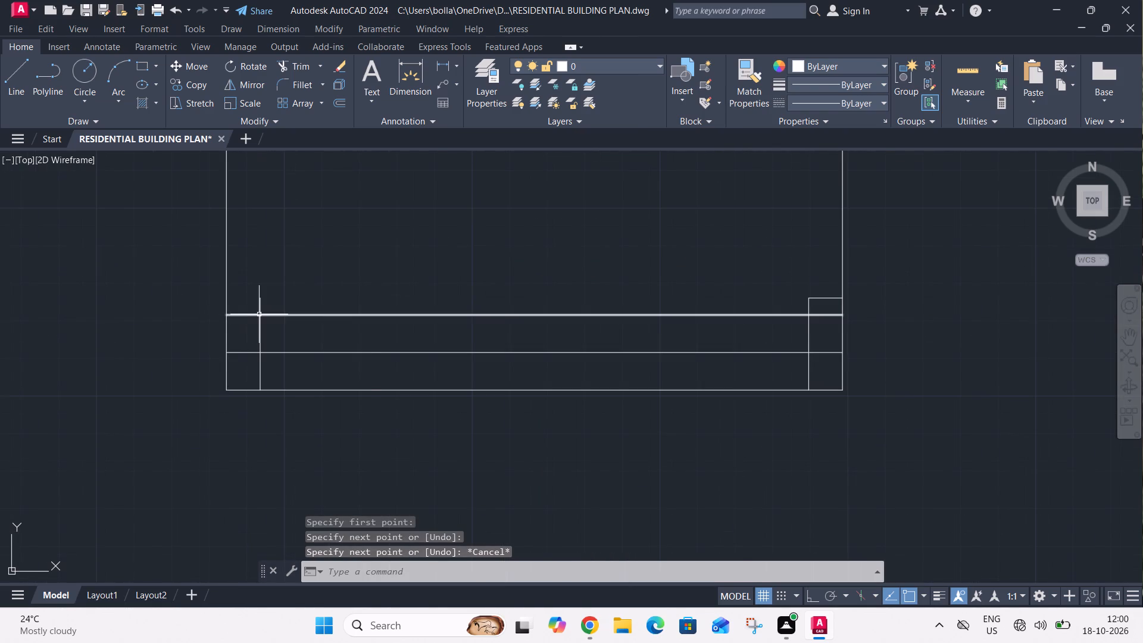
pyautogui.press('l')
pyautogui.press('space')
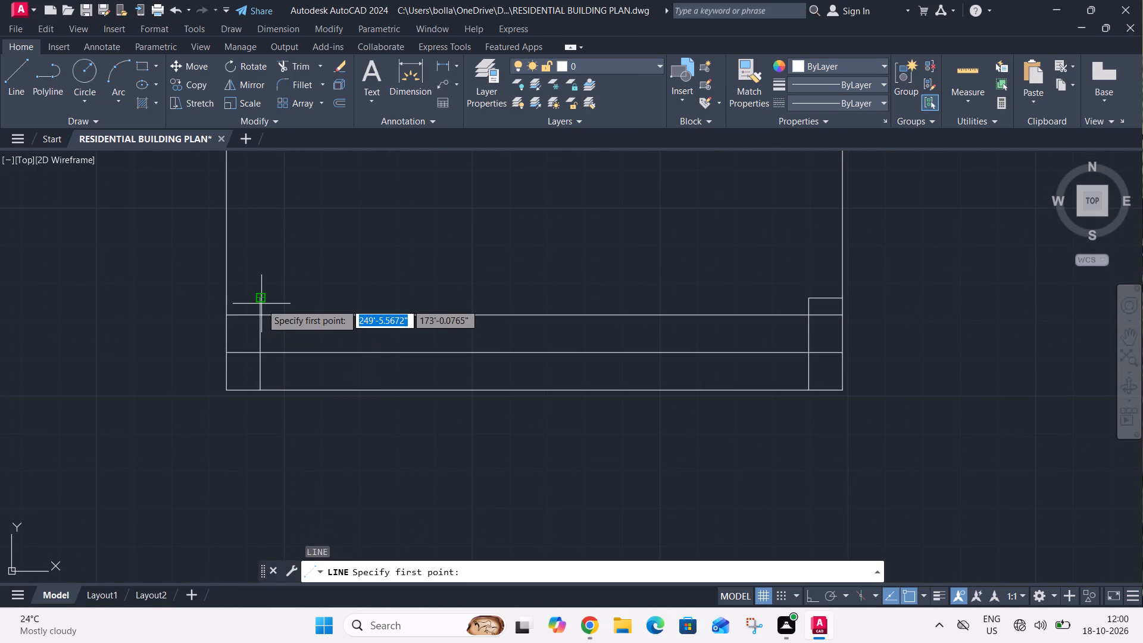
pyautogui.click(261, 299)
pyautogui.click(230, 301)
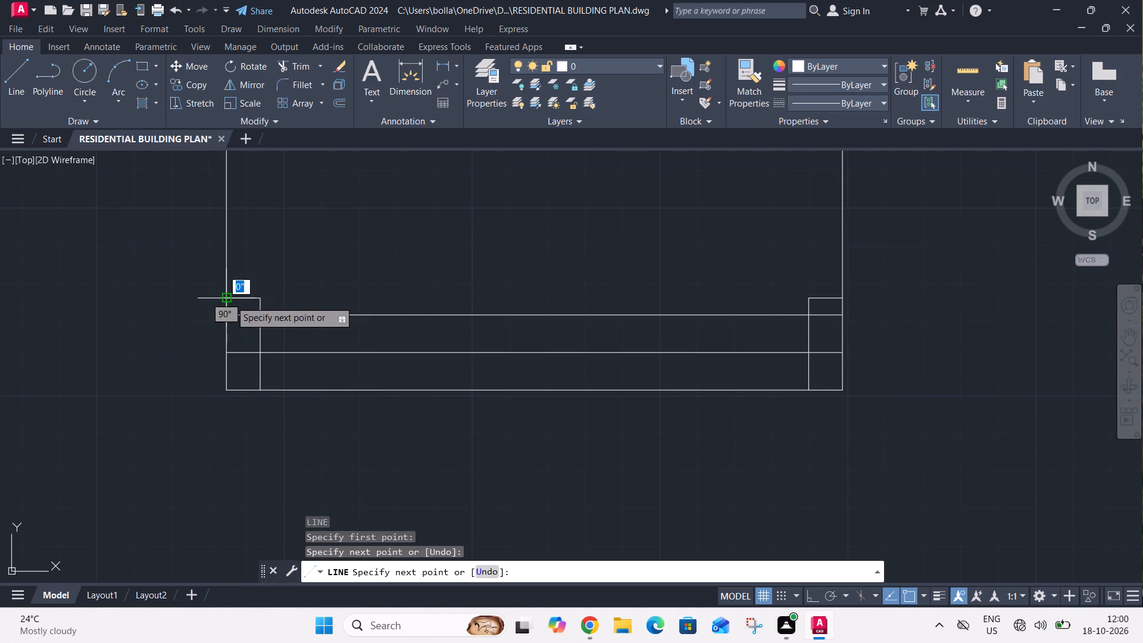
pyautogui.press('Escape')
# Trim the middle step line where it crosses the left and right side wall stubs.
pyautogui.press('t')
pyautogui.press('r')
pyautogui.press('space')
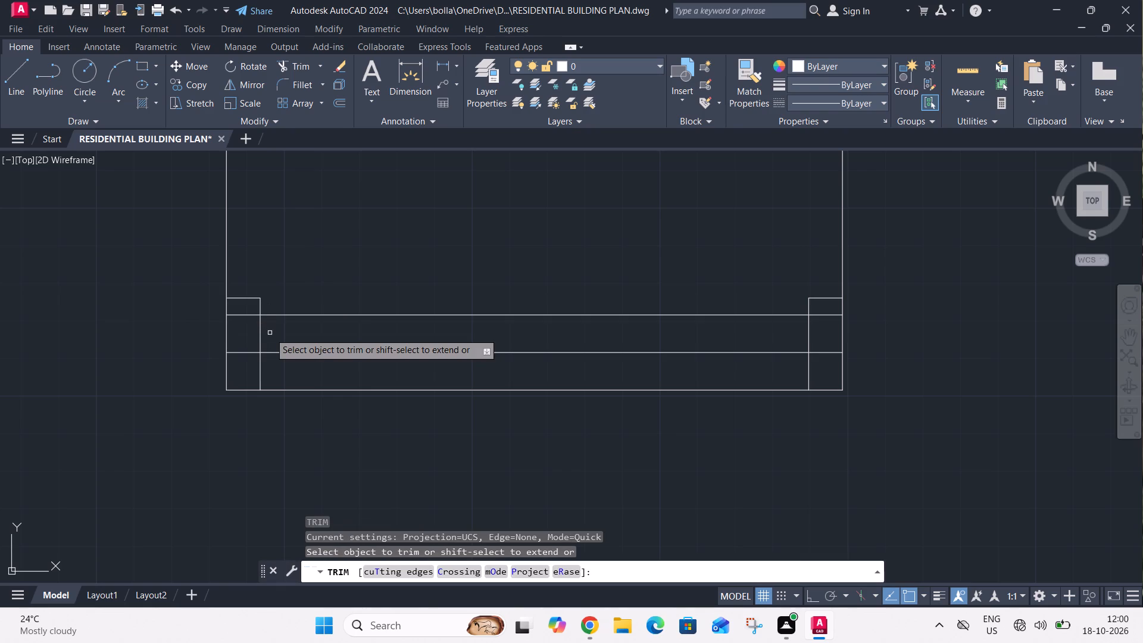
pyautogui.click(242, 354)
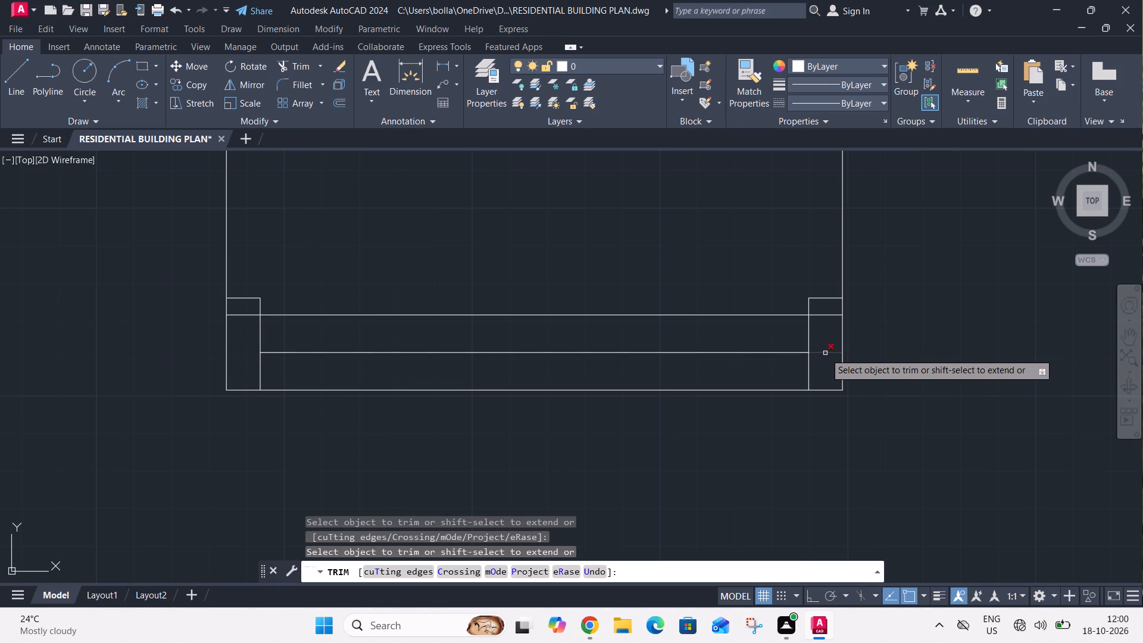
pyautogui.click(825, 353)
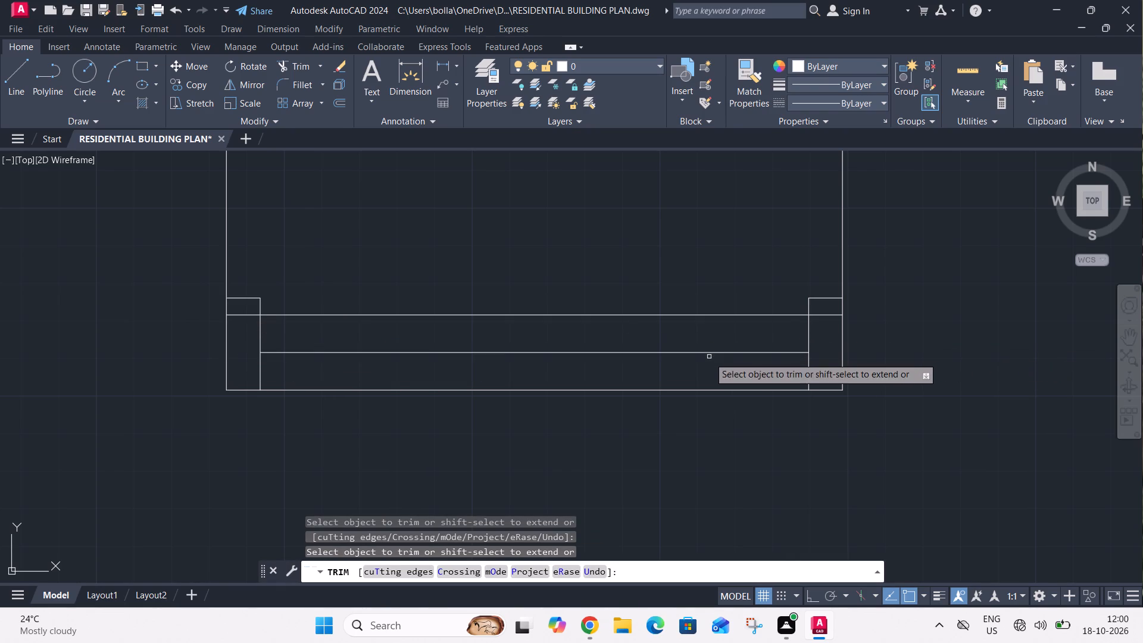
pyautogui.press('Escape')
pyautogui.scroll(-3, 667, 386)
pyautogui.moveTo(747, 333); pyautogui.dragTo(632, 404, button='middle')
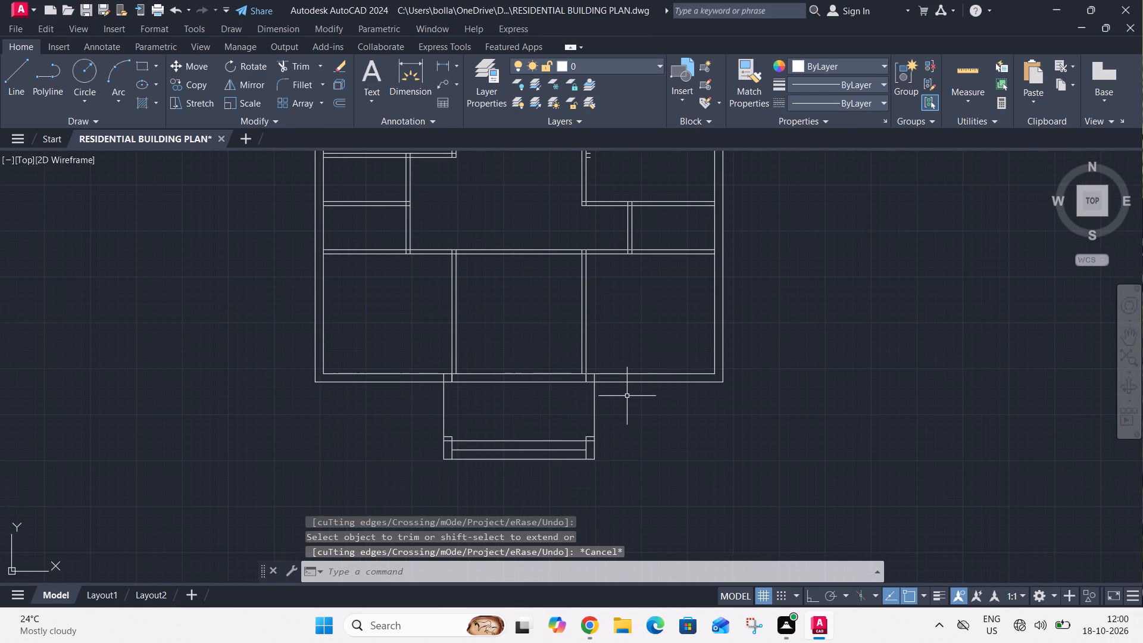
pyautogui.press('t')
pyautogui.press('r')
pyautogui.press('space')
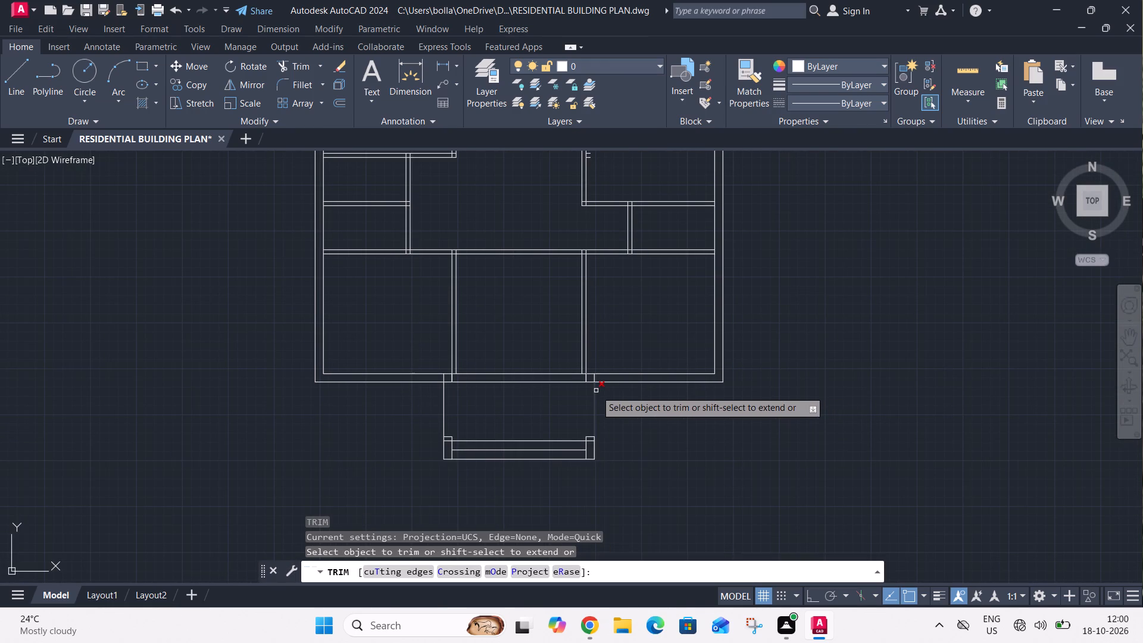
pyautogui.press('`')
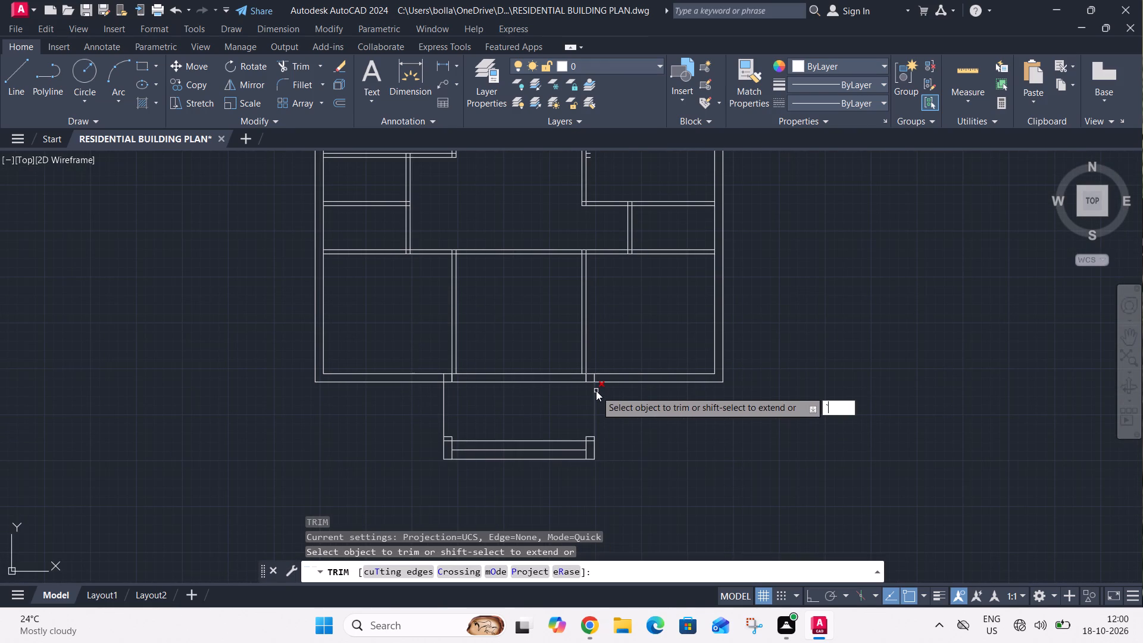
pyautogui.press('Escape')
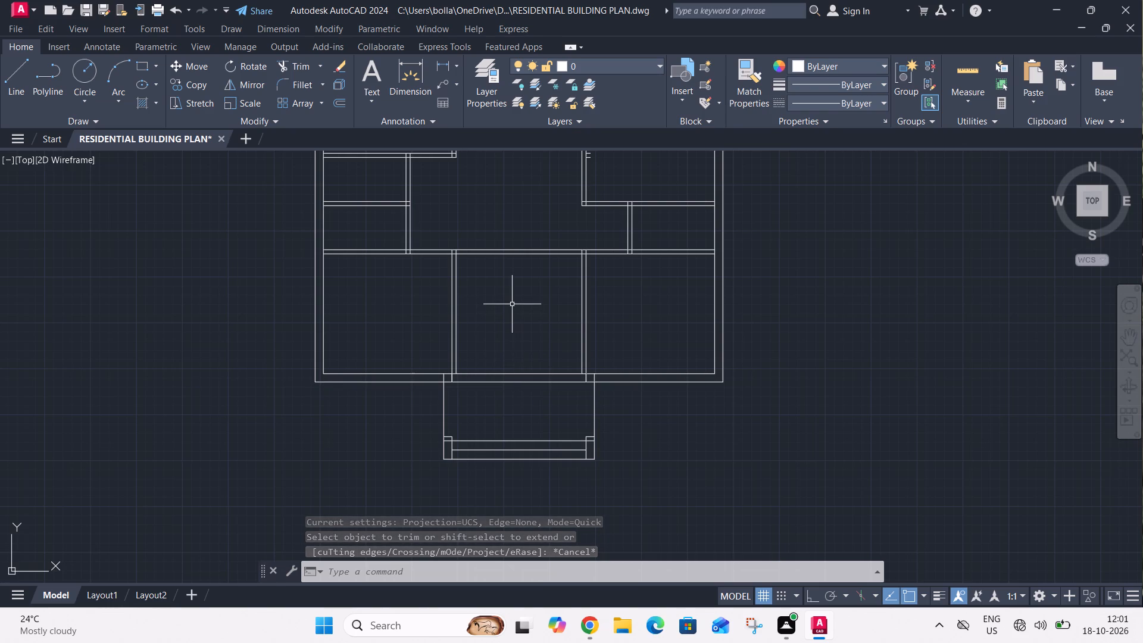
# Offset the lower line of the wall above the middle front room 12'11" downward into the front projection.
pyautogui.press('o')
pyautogui.press('space')
pyautogui.press('1')
pyautogui.write("2'")
pyautogui.press('1')
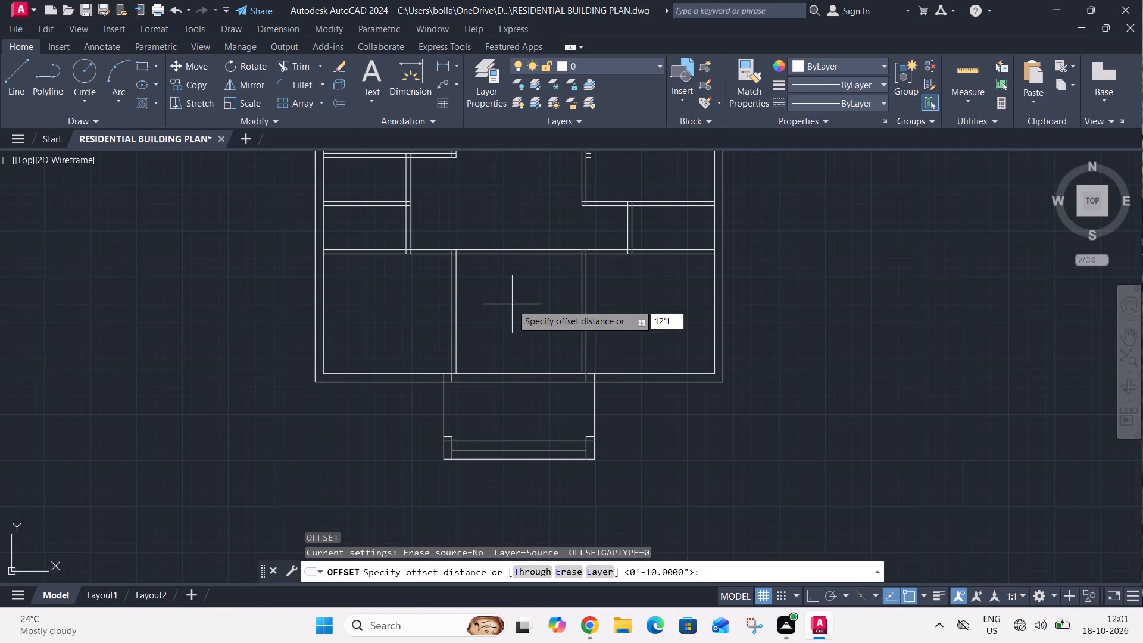
pyautogui.press('1')
pyautogui.hotkey('shift', '"')
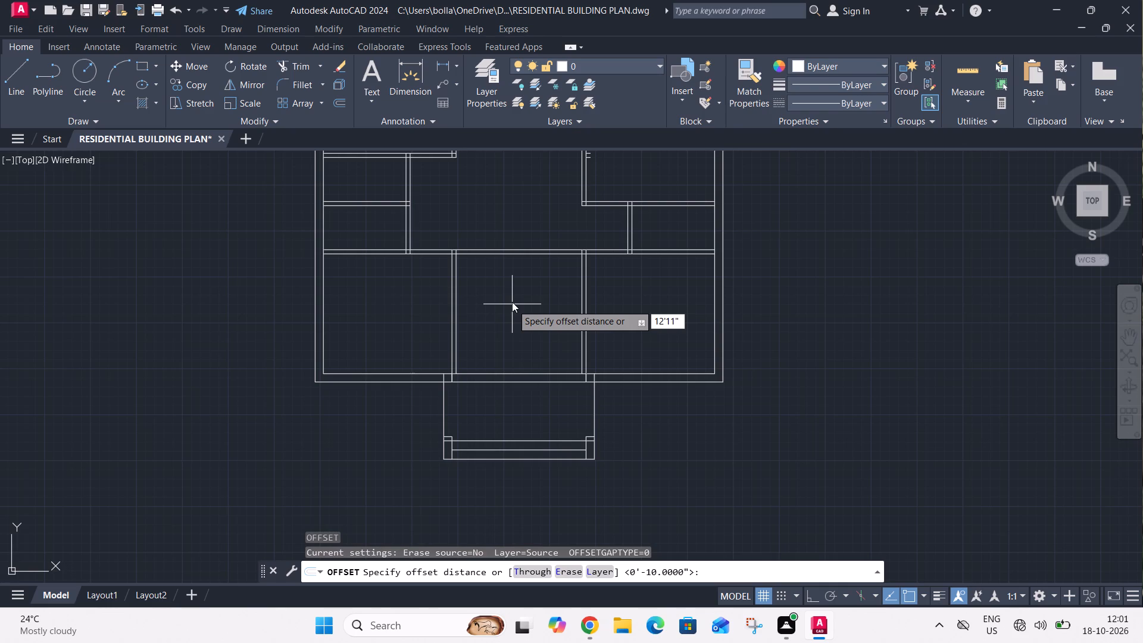
pyautogui.press('Return')
pyautogui.click(520, 252)
pyautogui.click(521, 294)
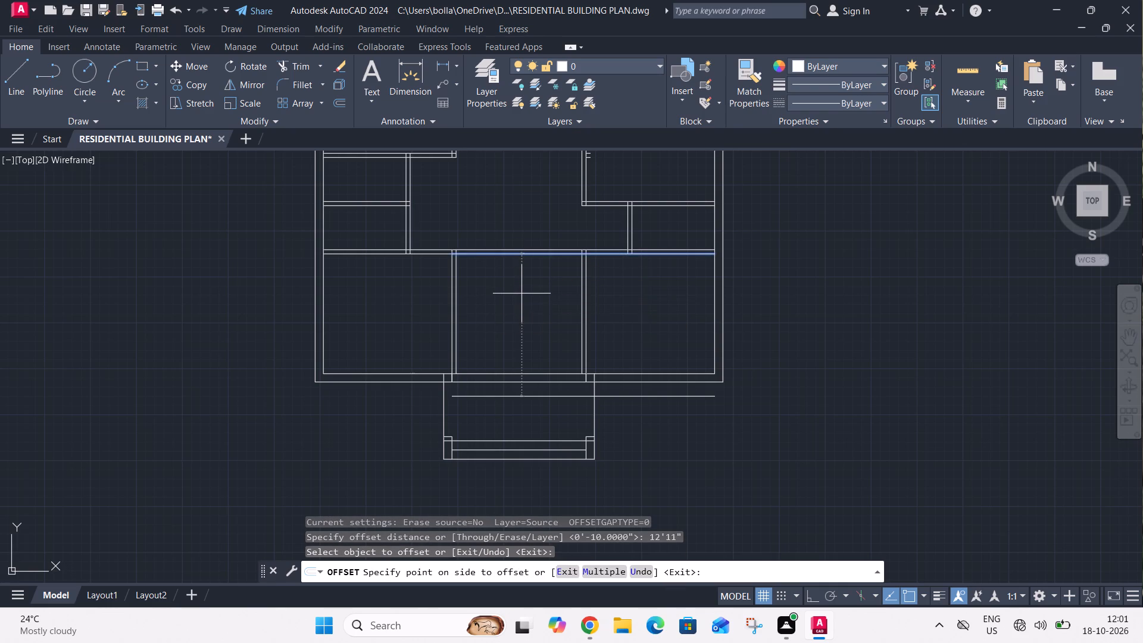
pyautogui.press('Escape')
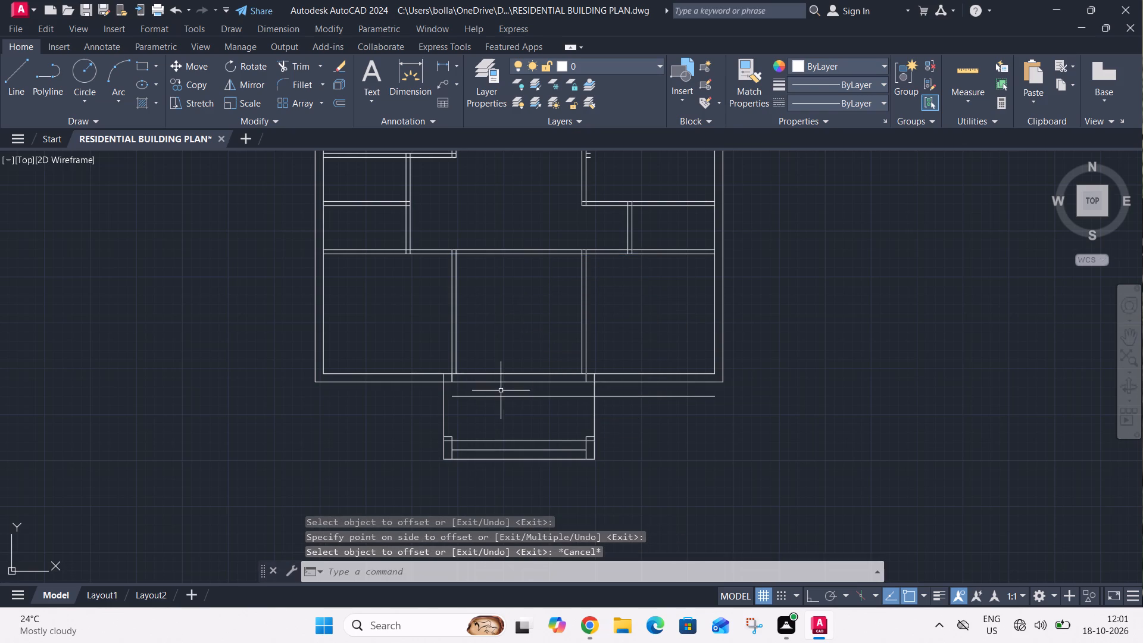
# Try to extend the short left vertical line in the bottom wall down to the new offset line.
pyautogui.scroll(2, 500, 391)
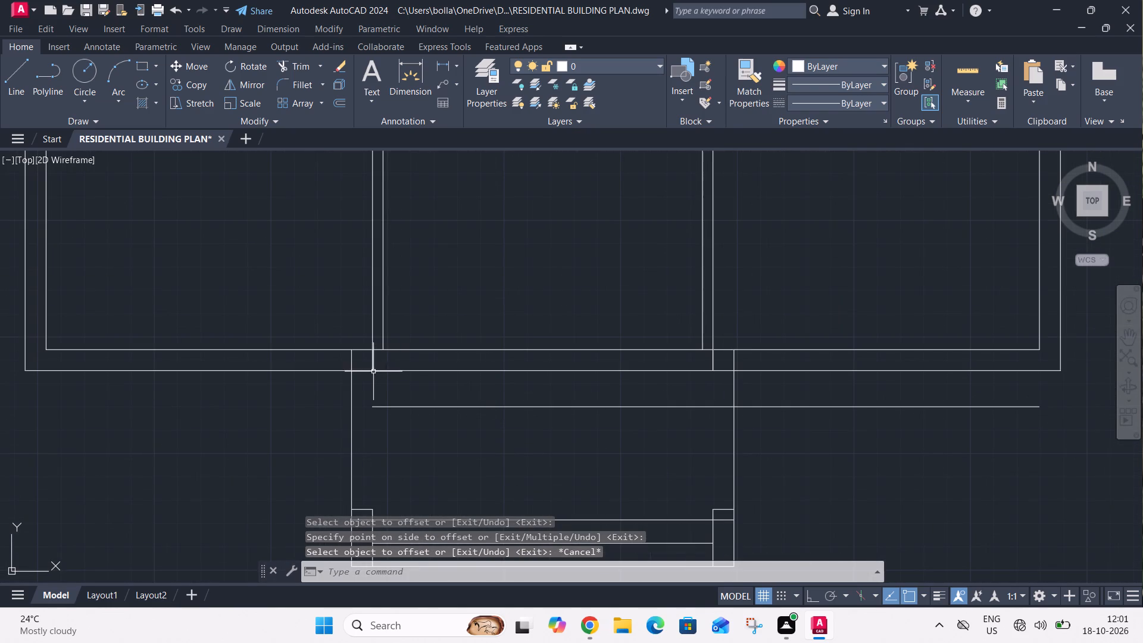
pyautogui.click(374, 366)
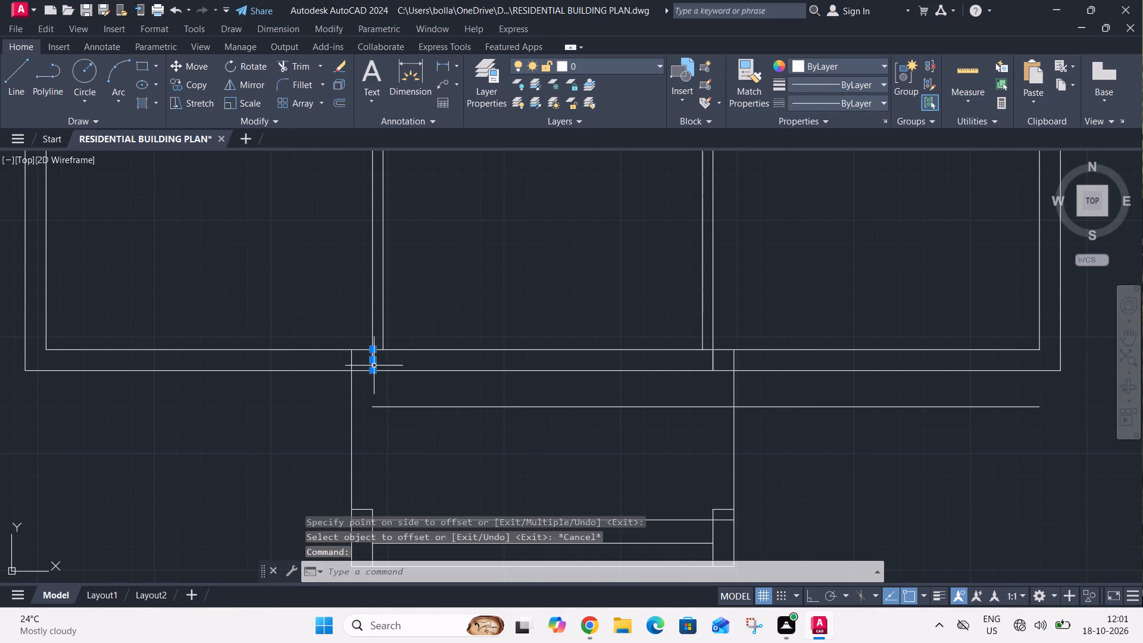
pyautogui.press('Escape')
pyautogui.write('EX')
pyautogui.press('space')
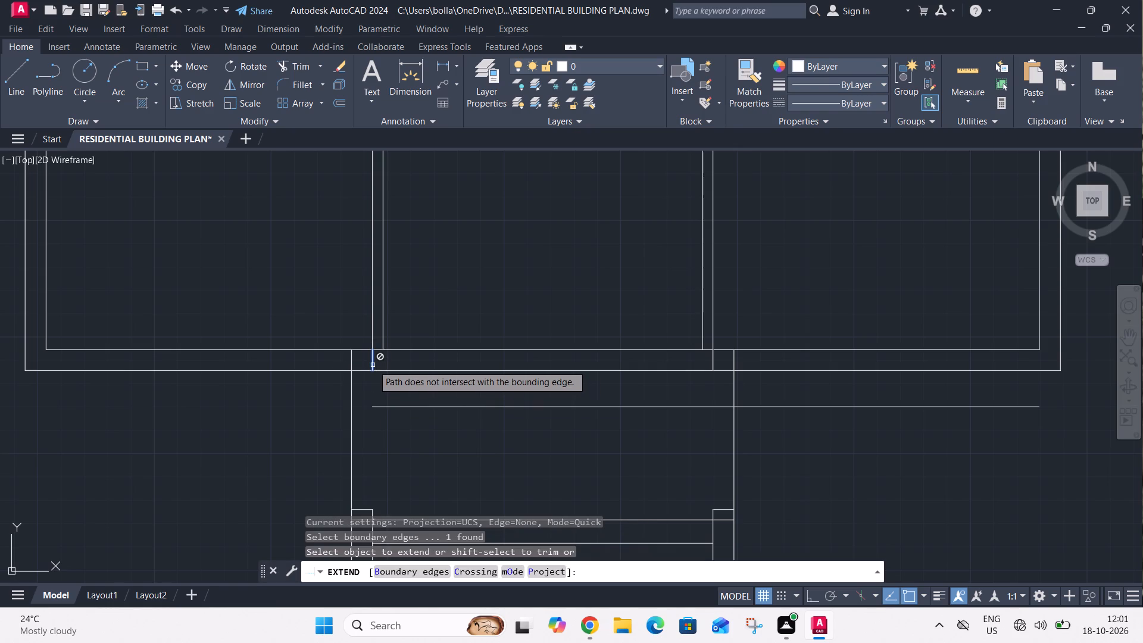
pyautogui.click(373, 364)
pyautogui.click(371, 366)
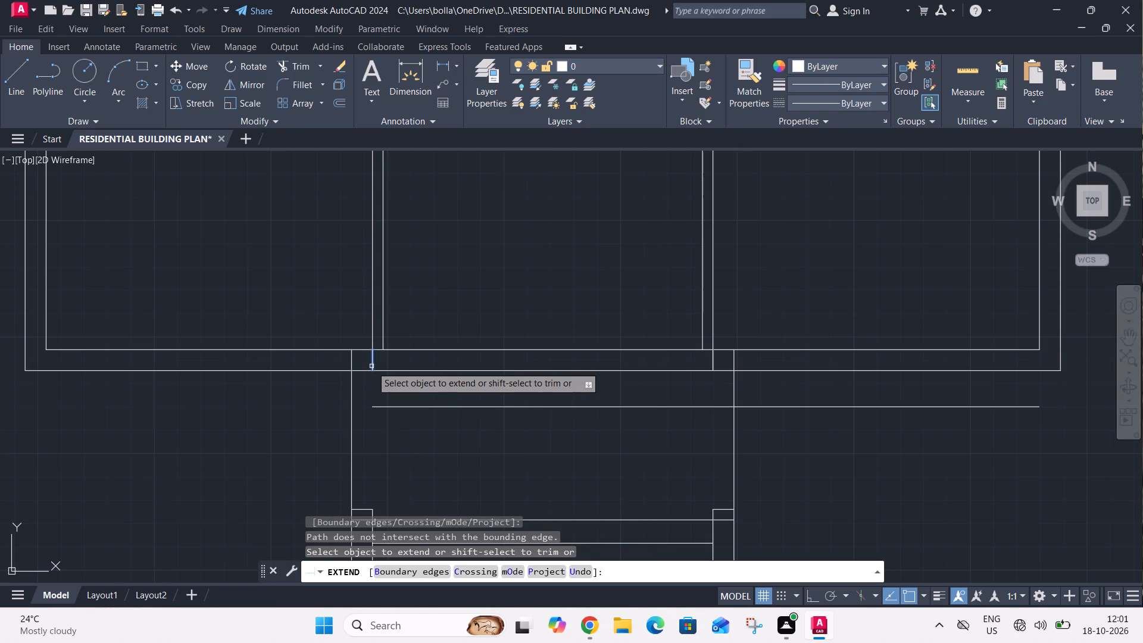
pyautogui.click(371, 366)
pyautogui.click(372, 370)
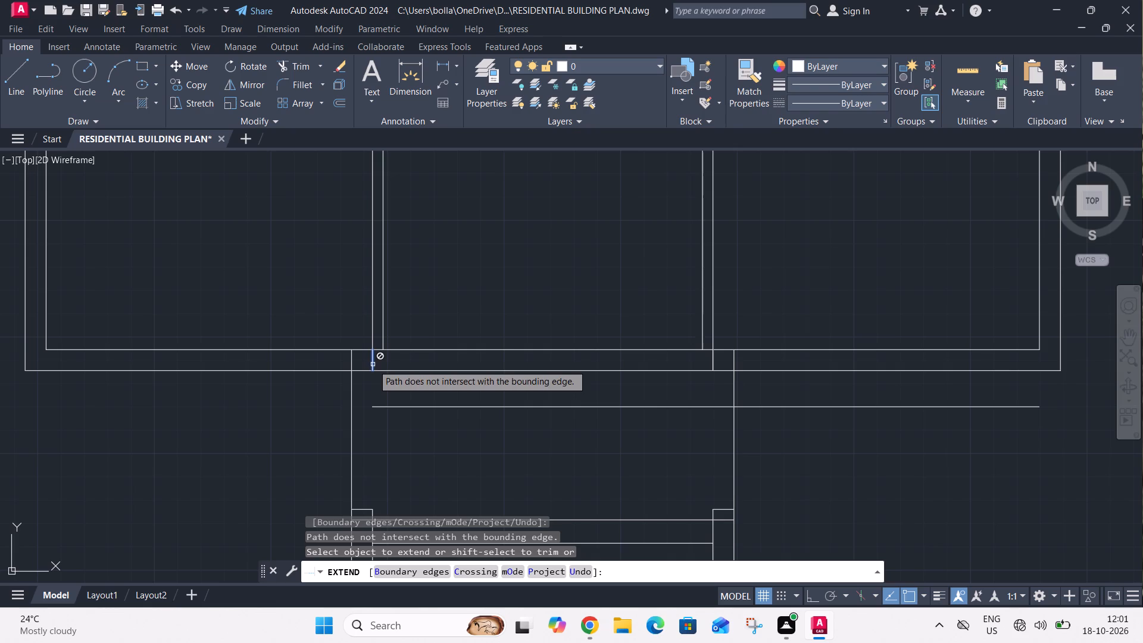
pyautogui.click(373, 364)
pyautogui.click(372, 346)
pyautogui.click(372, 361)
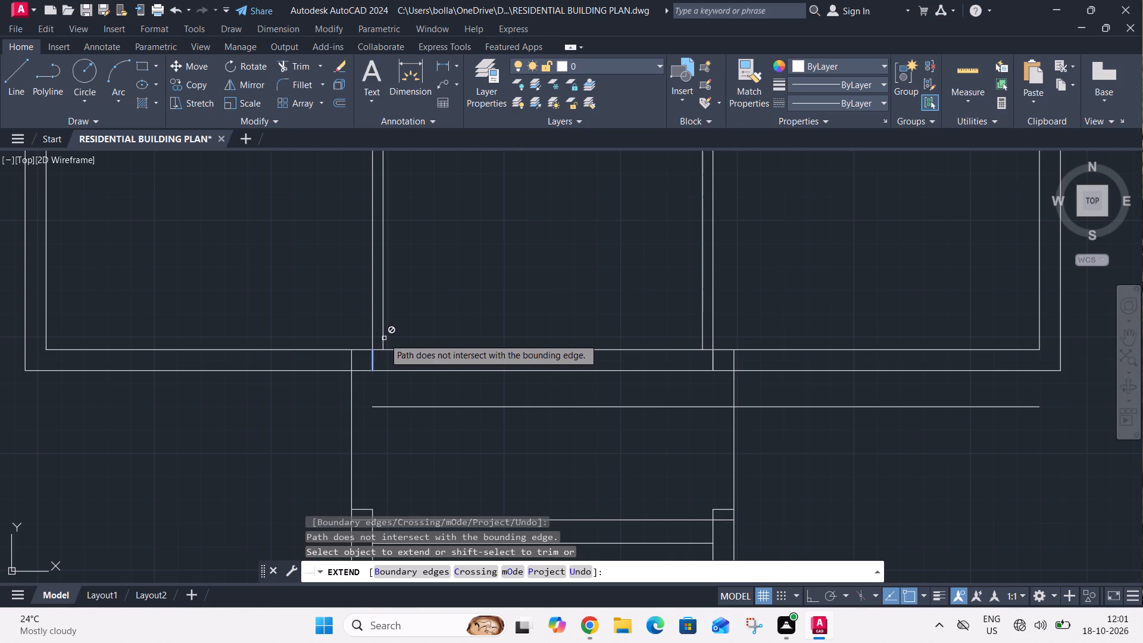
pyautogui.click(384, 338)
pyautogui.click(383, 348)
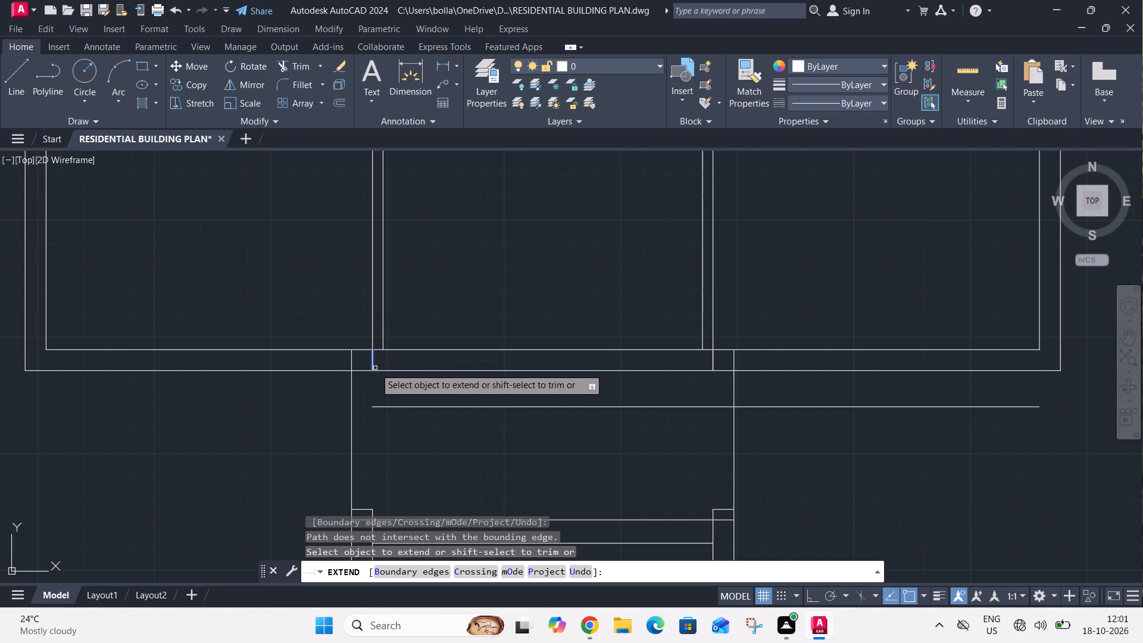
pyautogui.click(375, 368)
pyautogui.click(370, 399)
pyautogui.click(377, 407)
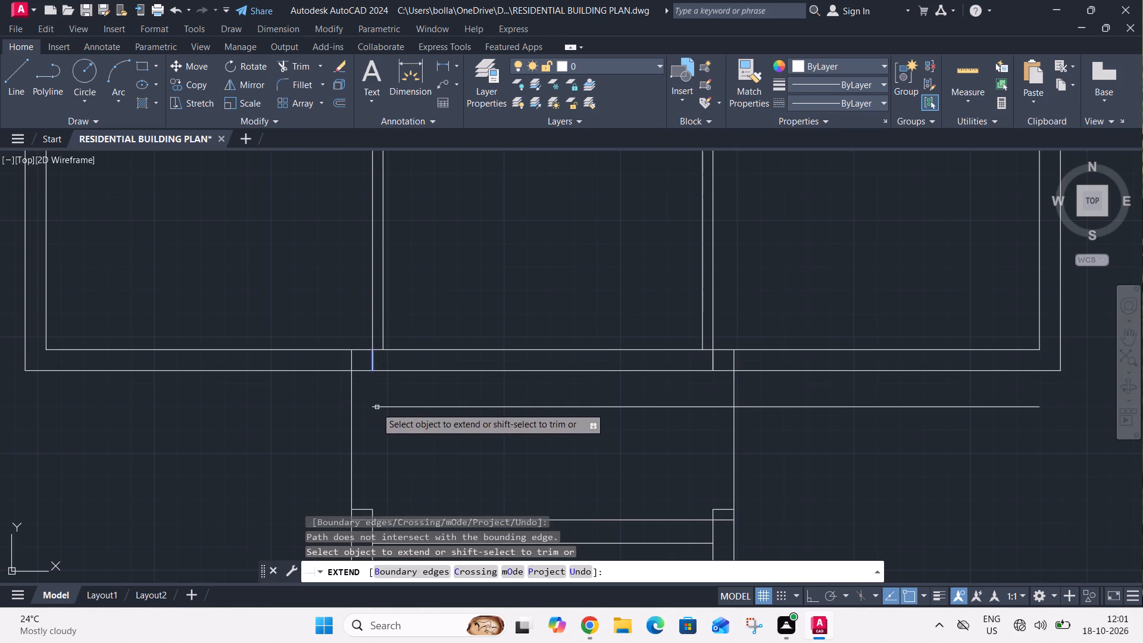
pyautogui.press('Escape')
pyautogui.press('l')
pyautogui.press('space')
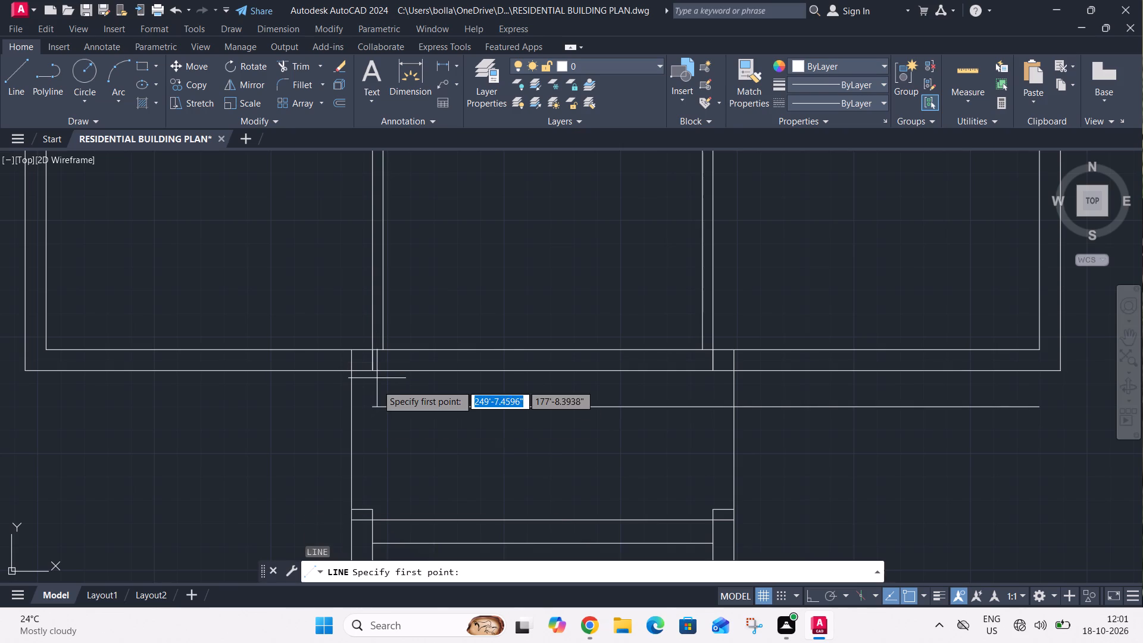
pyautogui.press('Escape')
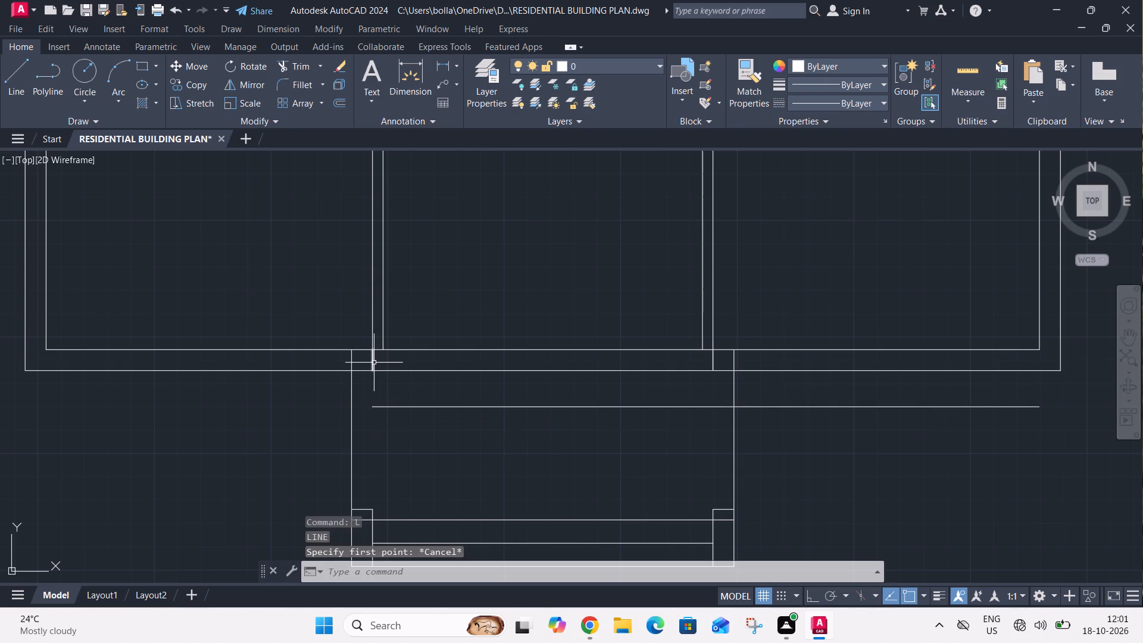
# Stretch the lower end of the short left vertical line in the bottom wall down to the left end of the 12'11" offset line.
pyautogui.click(373, 363)
pyautogui.moveTo(373, 373); pyautogui.dragTo(373, 379)
pyautogui.press('Escape')
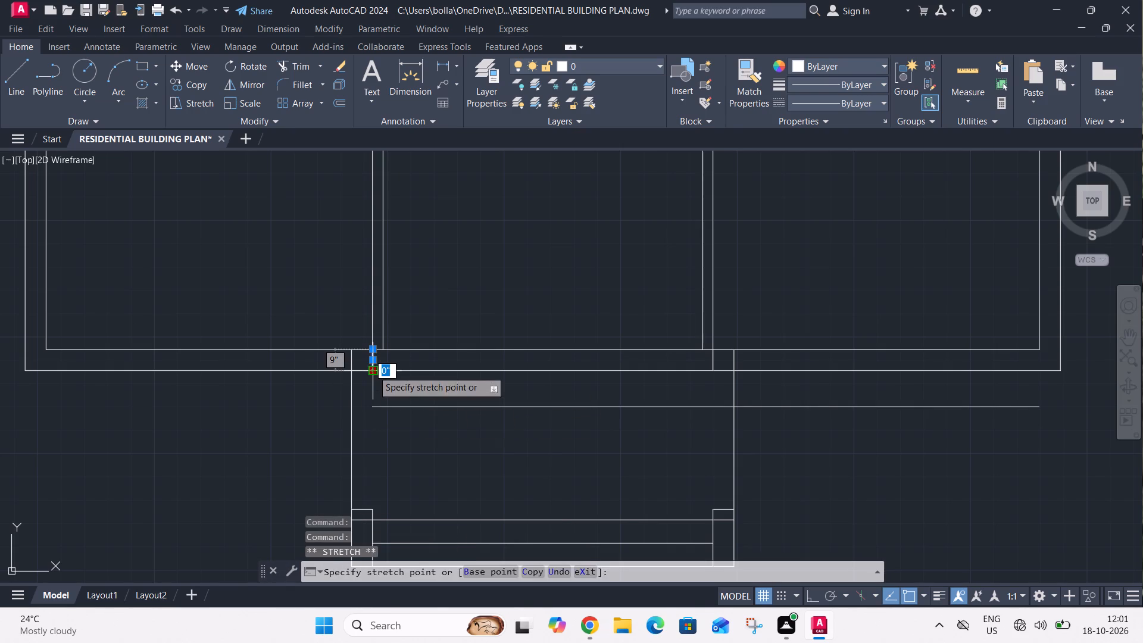
pyautogui.click(373, 370)
pyautogui.moveTo(371, 369); pyautogui.dragTo(374, 401)
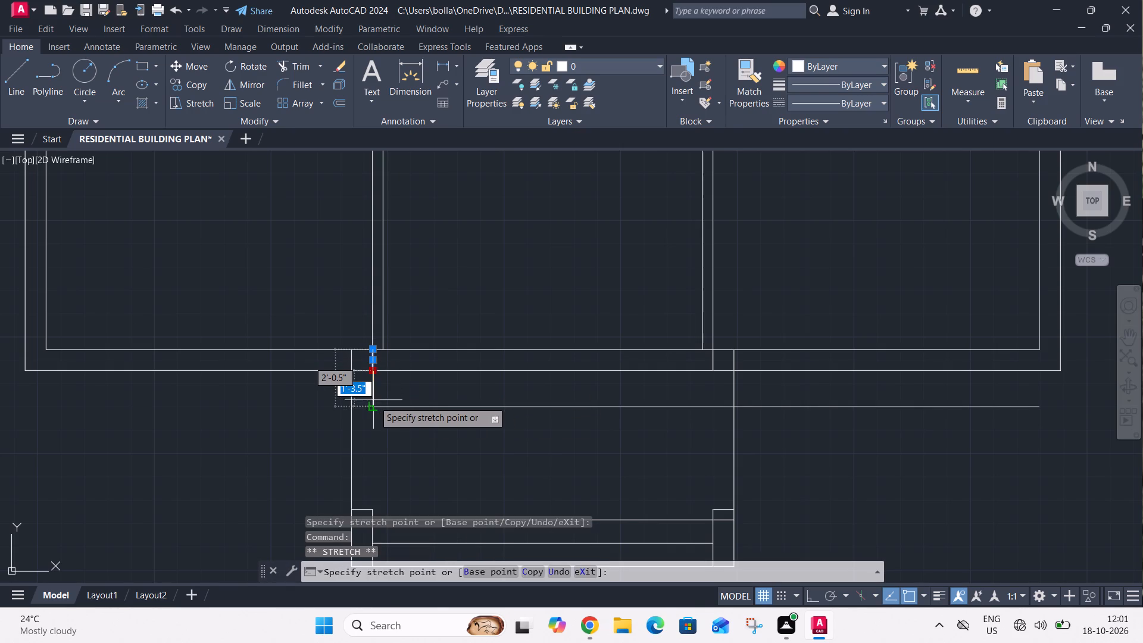
pyautogui.moveTo(374, 401); pyautogui.dragTo(375, 406)
pyautogui.click(375, 404)
pyautogui.press('Escape')
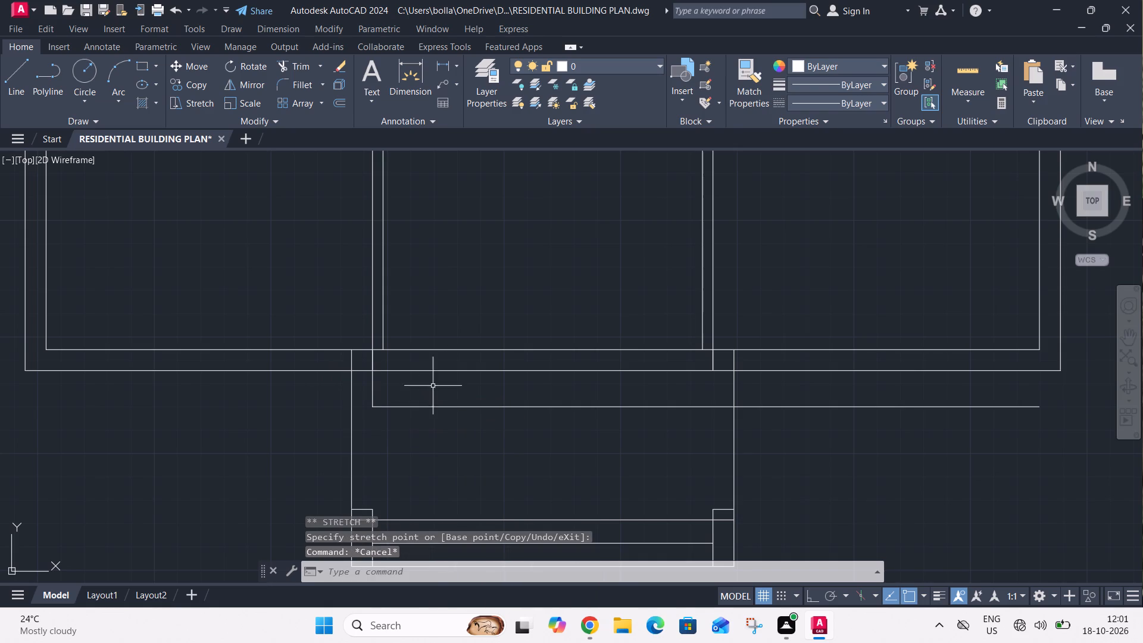
# Stretch the lower ends of the other three side wall lines of the middle front room down to the 12'11" offset line.
pyautogui.click(714, 354)
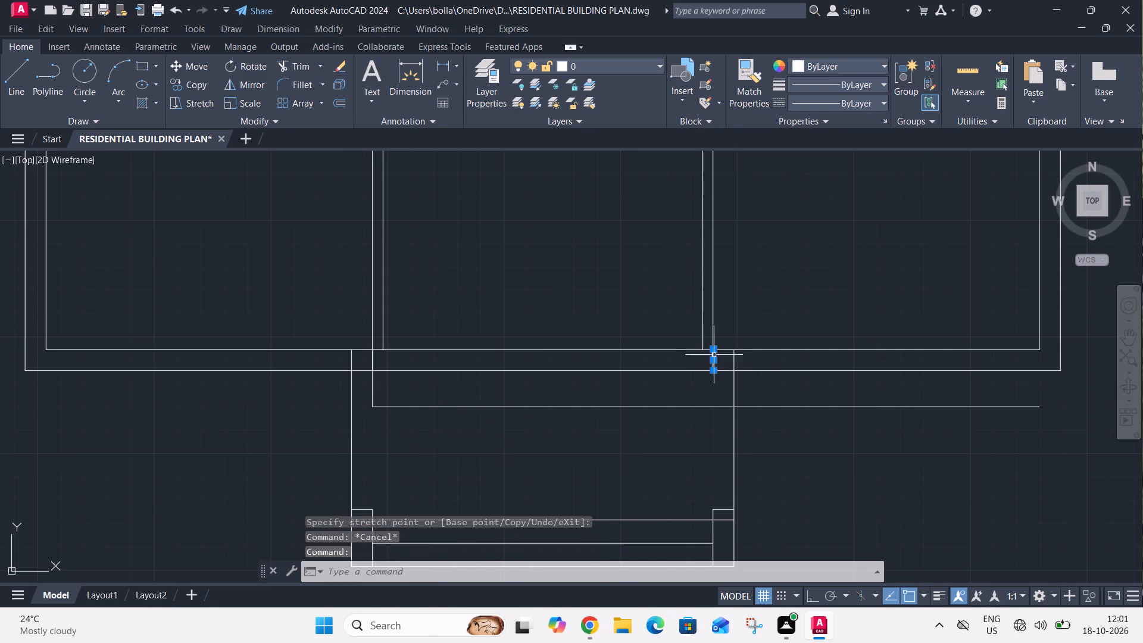
pyautogui.click(714, 368)
pyautogui.click(711, 407)
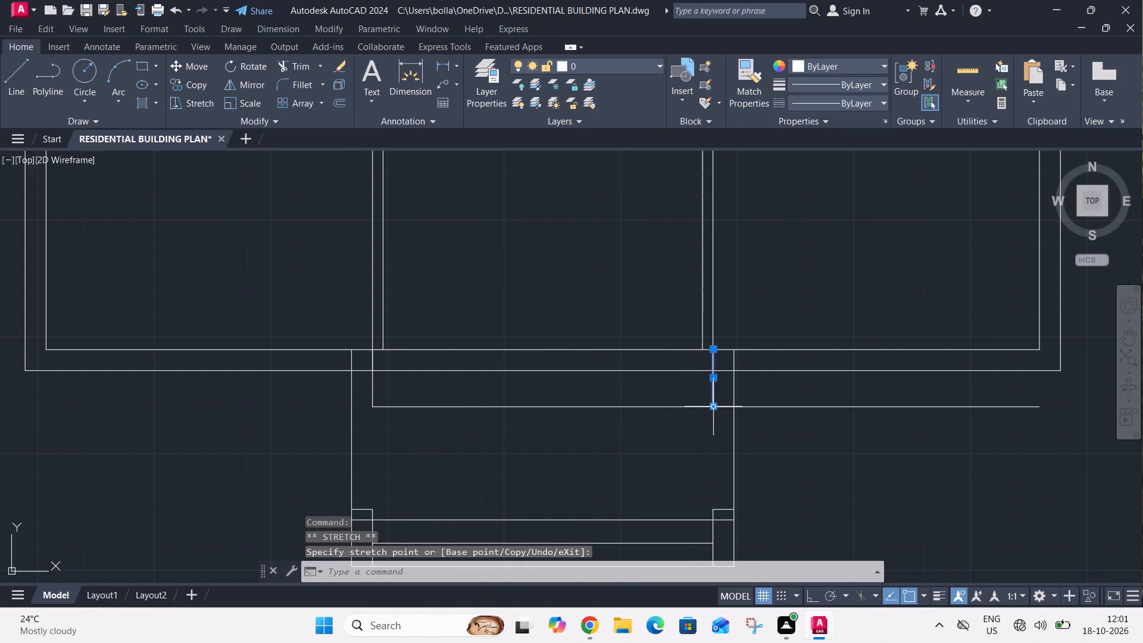
pyautogui.press('Escape')
pyautogui.click(702, 342)
pyautogui.click(702, 350)
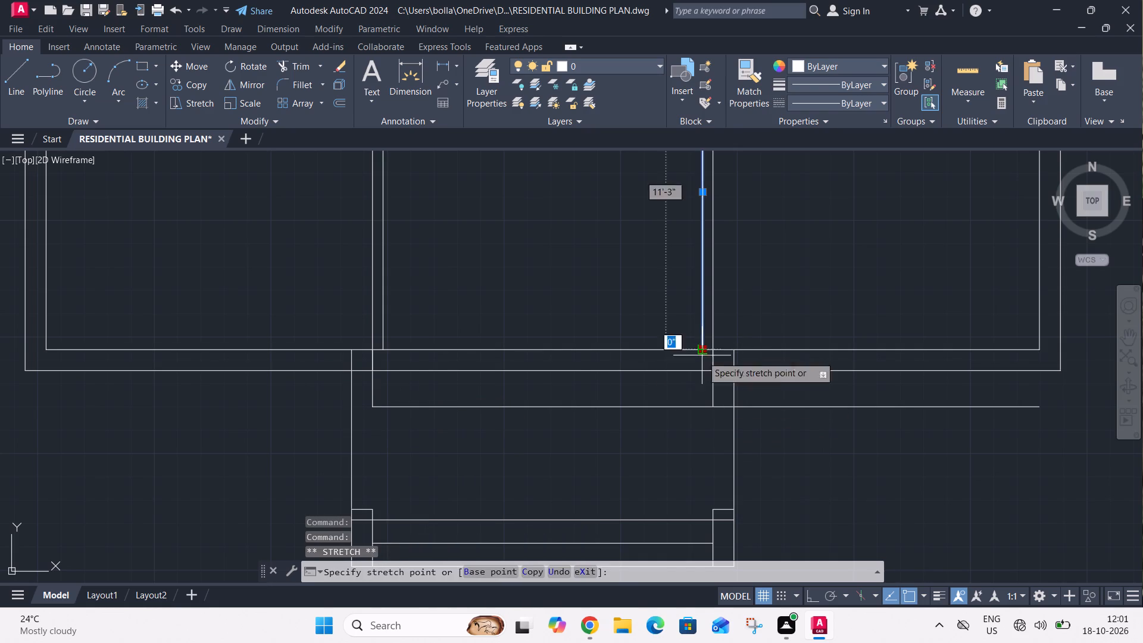
pyautogui.click(701, 403)
pyautogui.press('Escape')
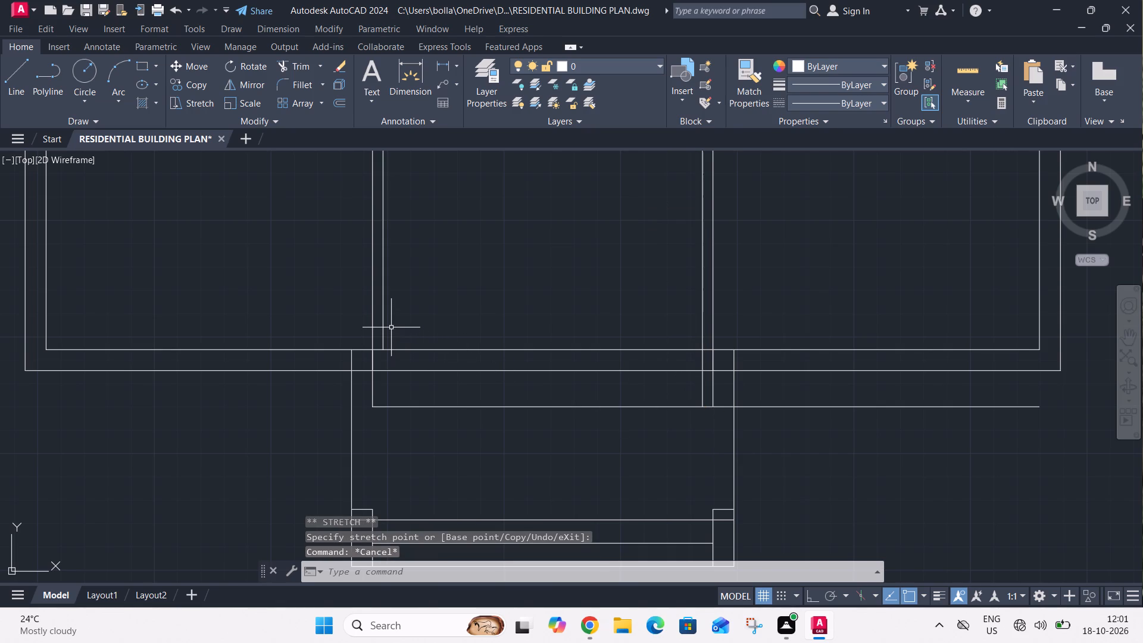
pyautogui.click(384, 327)
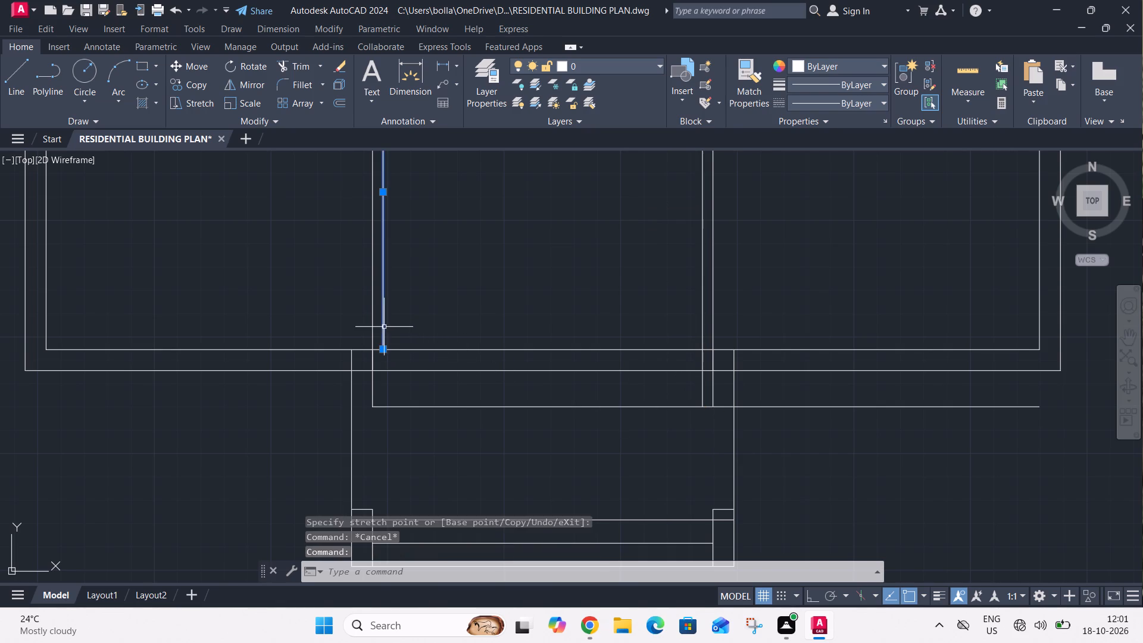
pyautogui.click(384, 348)
pyautogui.click(386, 406)
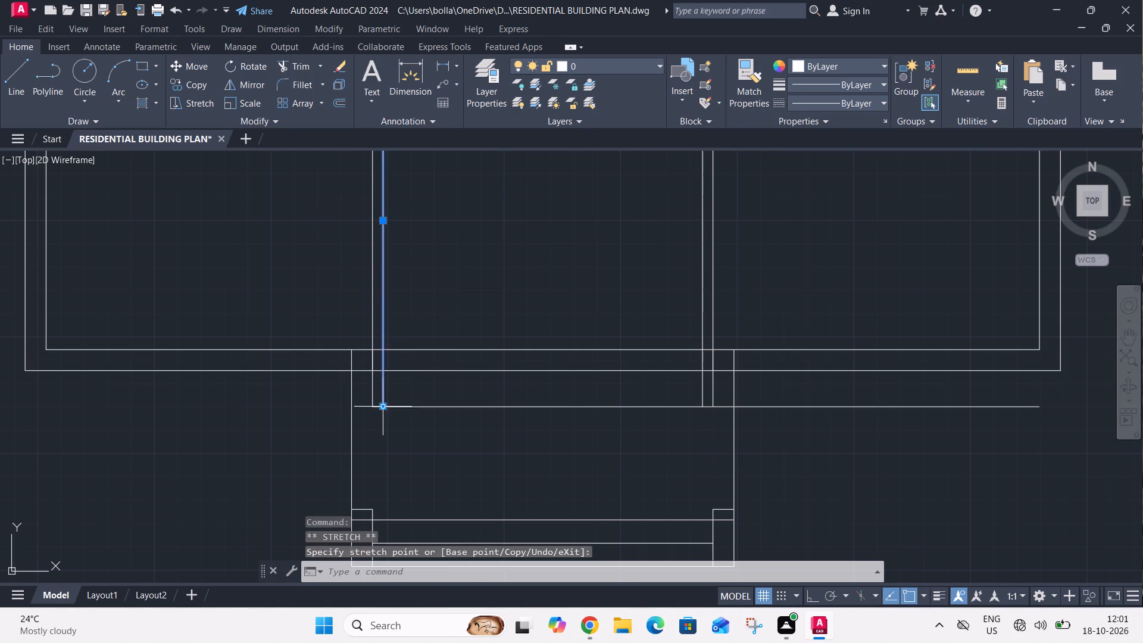
pyautogui.press('Escape')
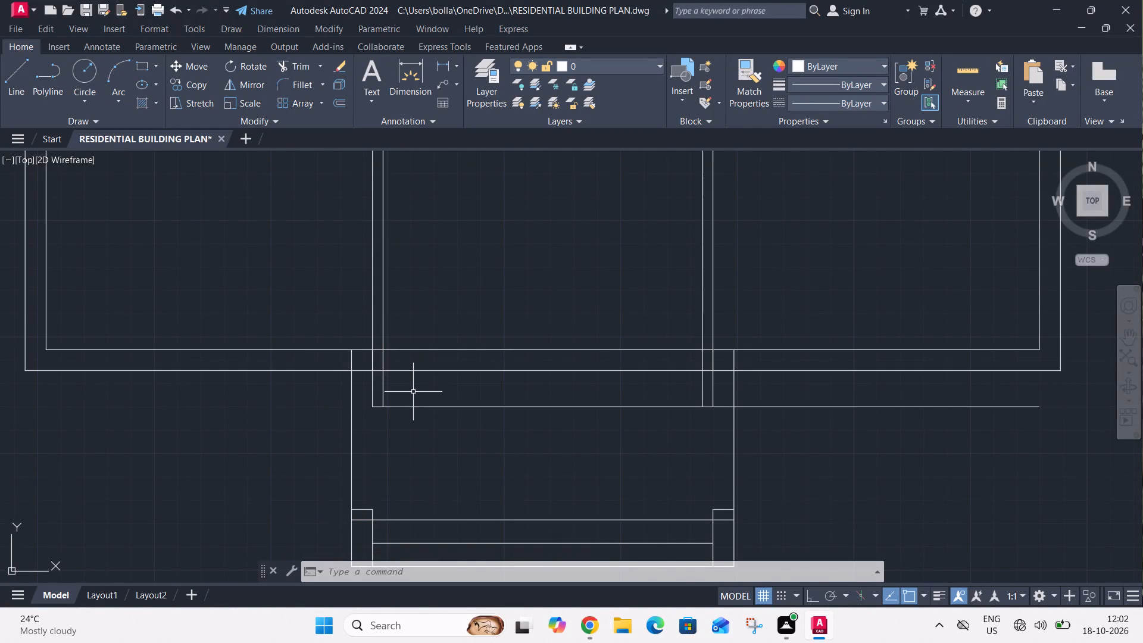
# Offset the 12'11" offset line 9" upward to form the inner face of the middle room's front wall.
pyautogui.write('O')
pyautogui.press('space')
pyautogui.press('9')
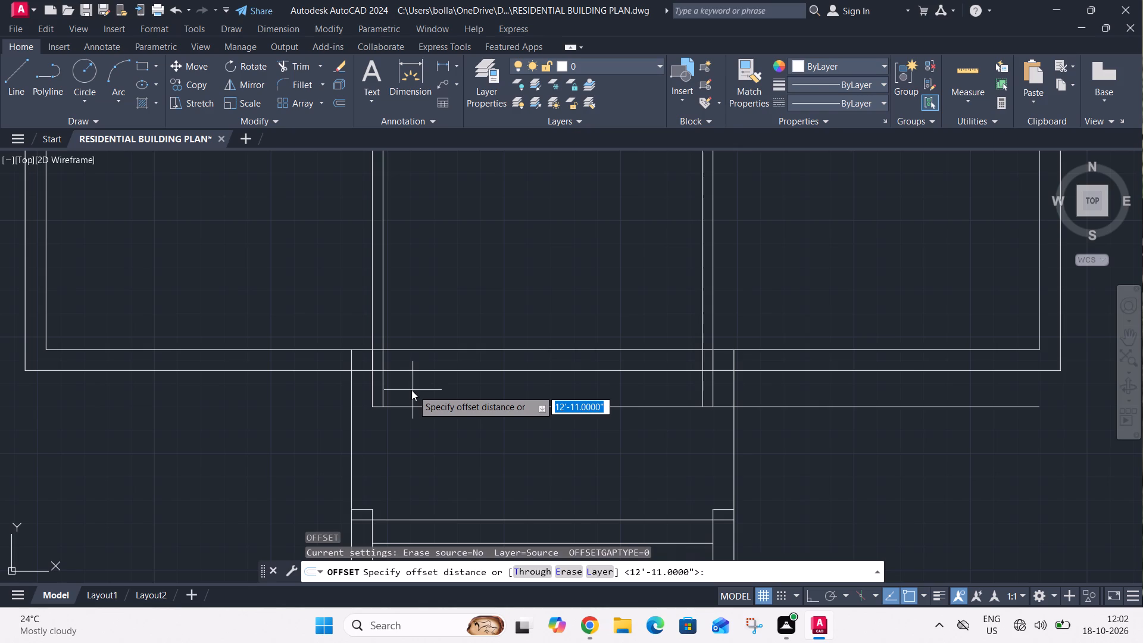
pyautogui.hotkey('shift', '"')
pyautogui.press('Return')
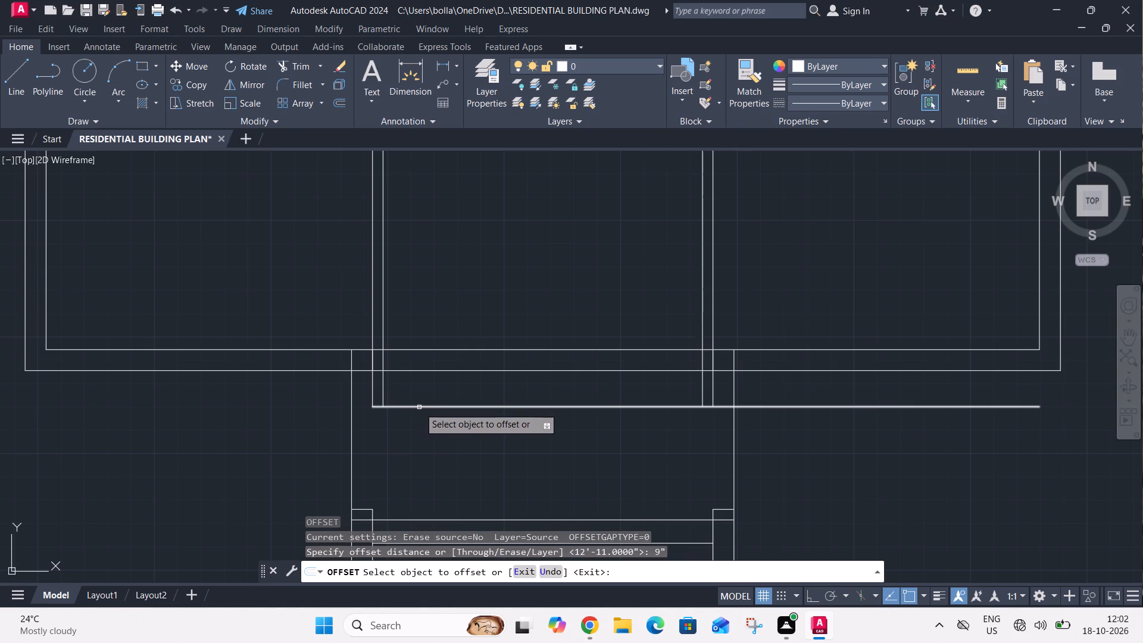
pyautogui.click(419, 407)
pyautogui.click(427, 391)
pyautogui.press('Escape')
# Trim both lines of the old bottom wall where they run across the middle front room.
pyautogui.press('t')
pyautogui.write('R')
pyautogui.press('space')
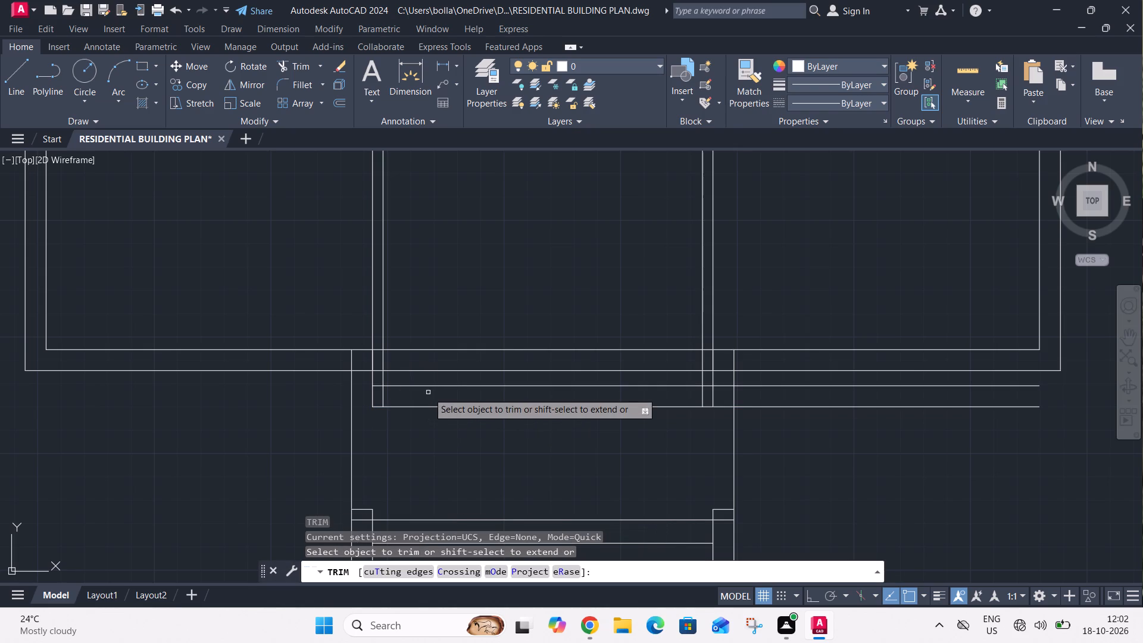
pyautogui.click(450, 378)
pyautogui.click(464, 336)
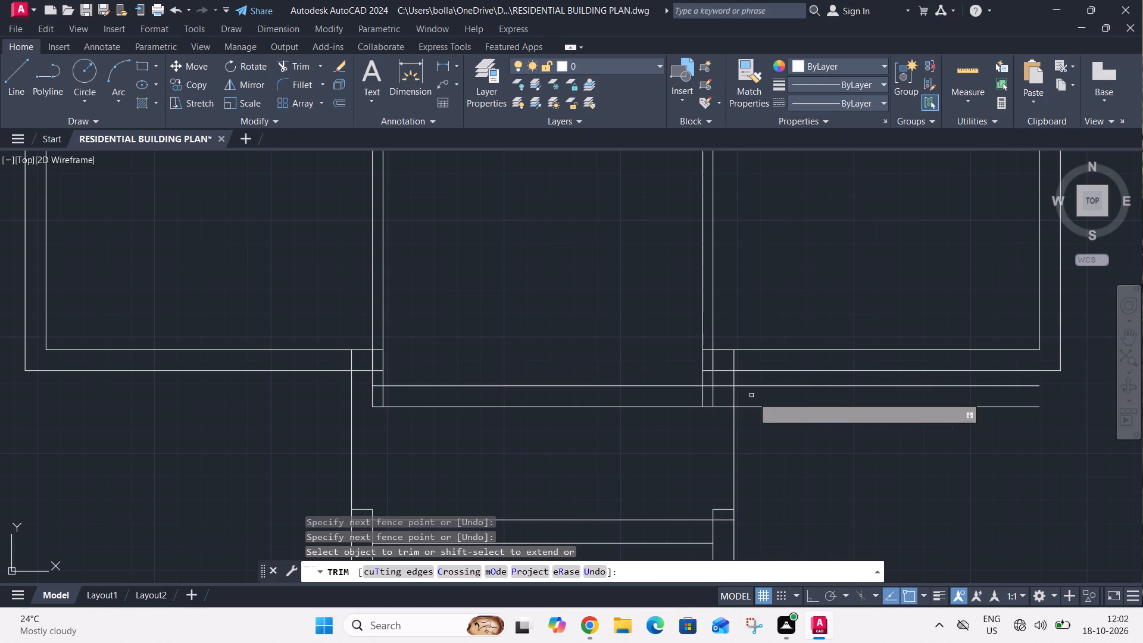
# Trim both new front wall lines where they extend beyond the outer face of the middle room's right wall.
pyautogui.click(771, 420)
pyautogui.click(772, 379)
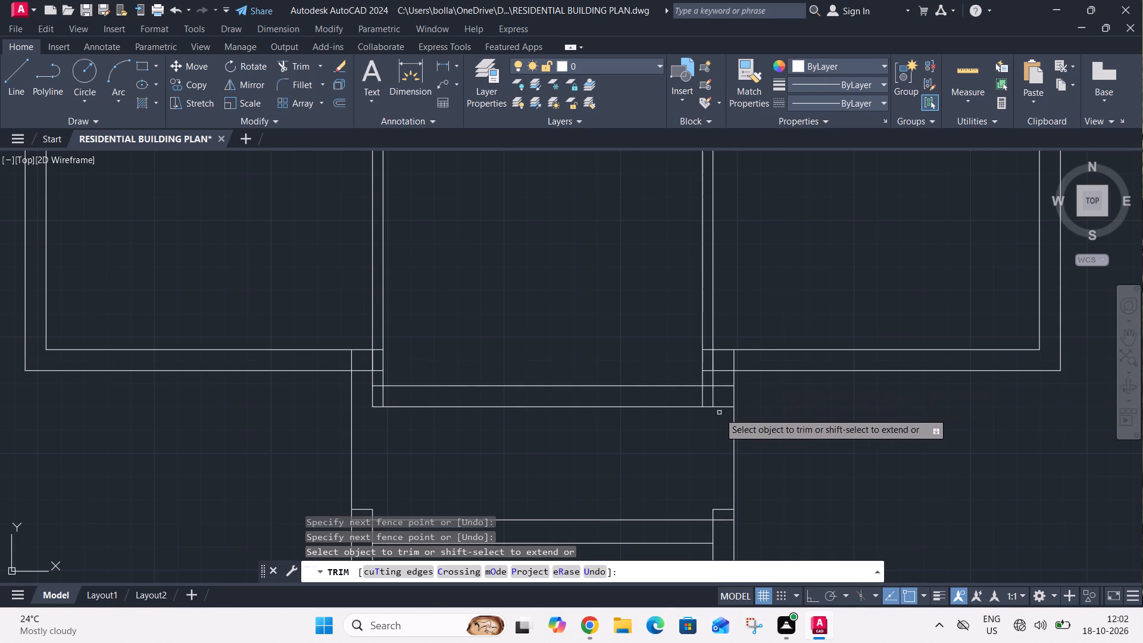
pyautogui.click(721, 411)
pyautogui.click(722, 385)
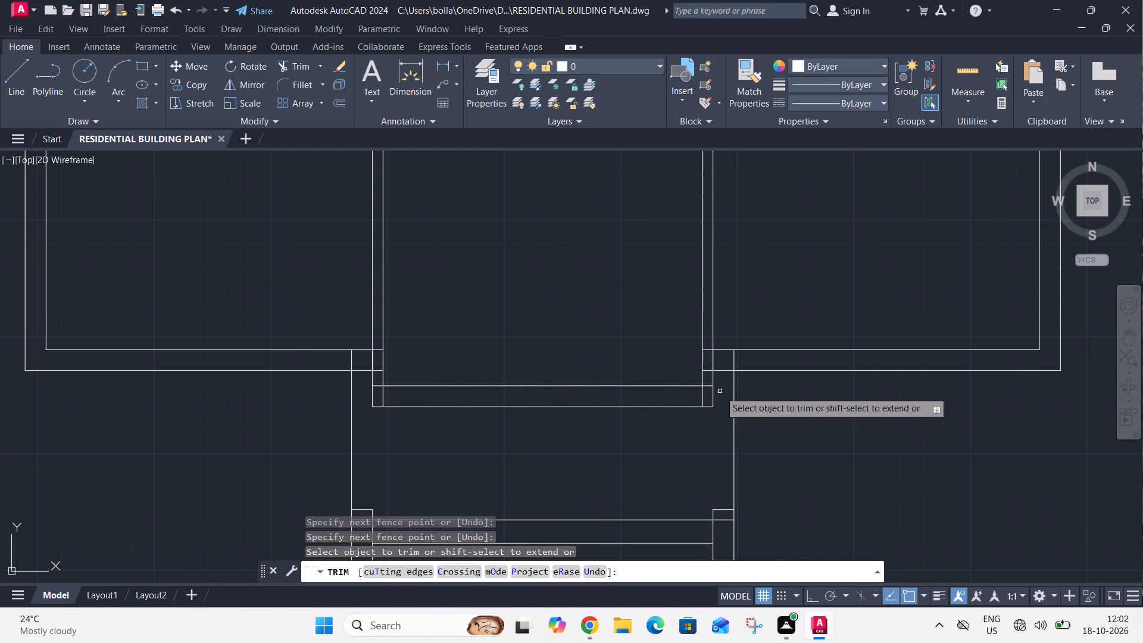
# Trim the overlapping segments where the middle room's left and right side walls meet the bottom wall of the house.
pyautogui.click(378, 369)
pyautogui.click(378, 349)
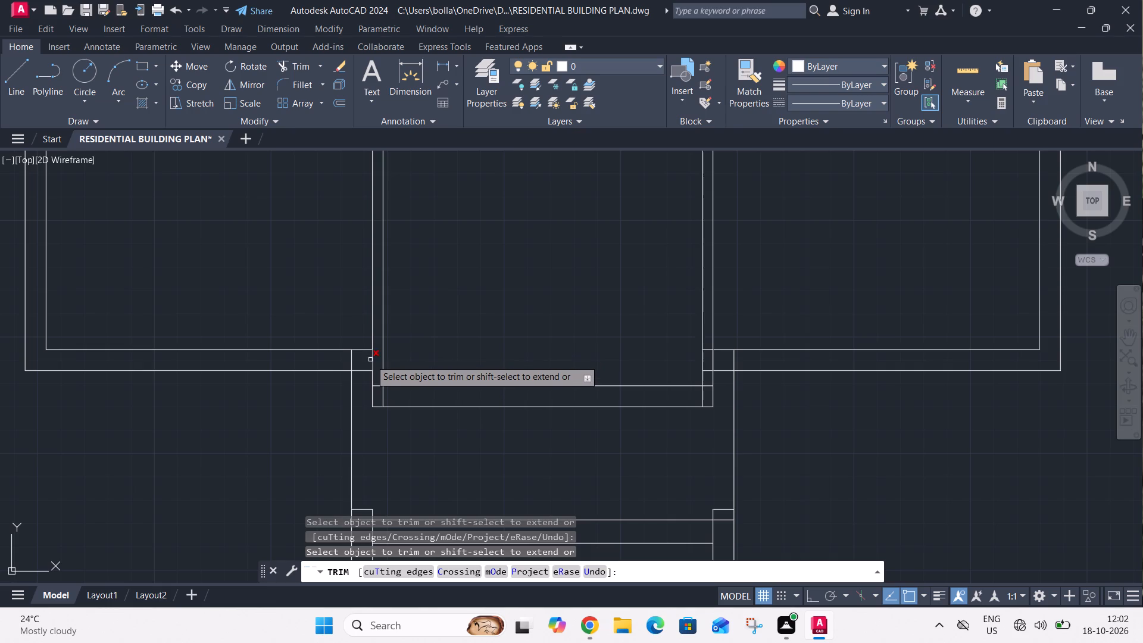
pyautogui.click(370, 360)
pyautogui.click(373, 358)
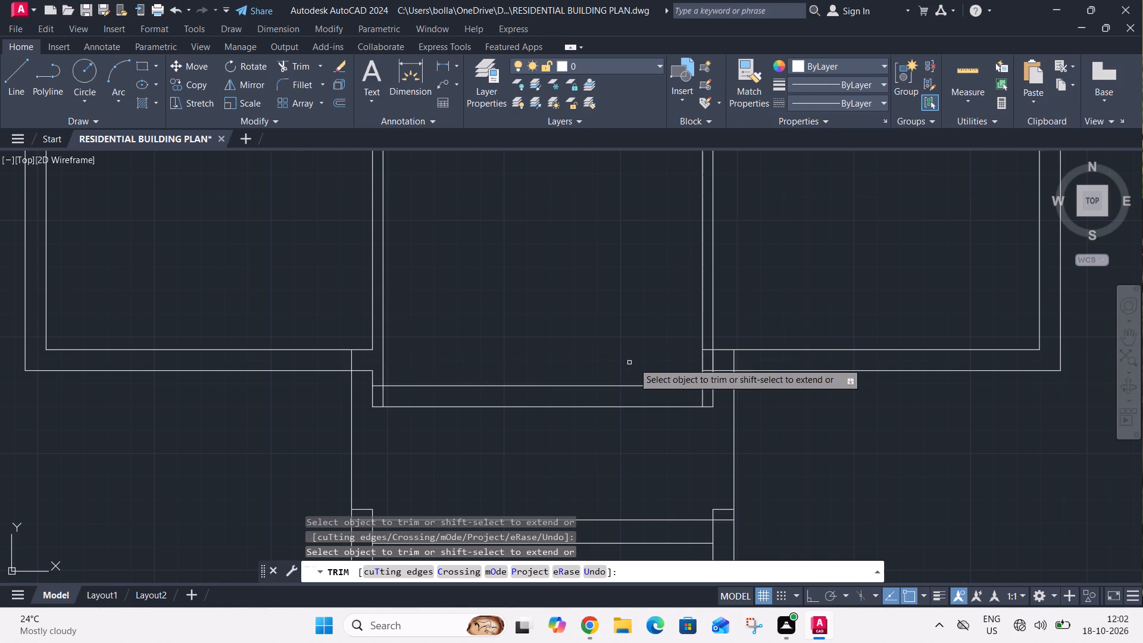
pyautogui.click(713, 362)
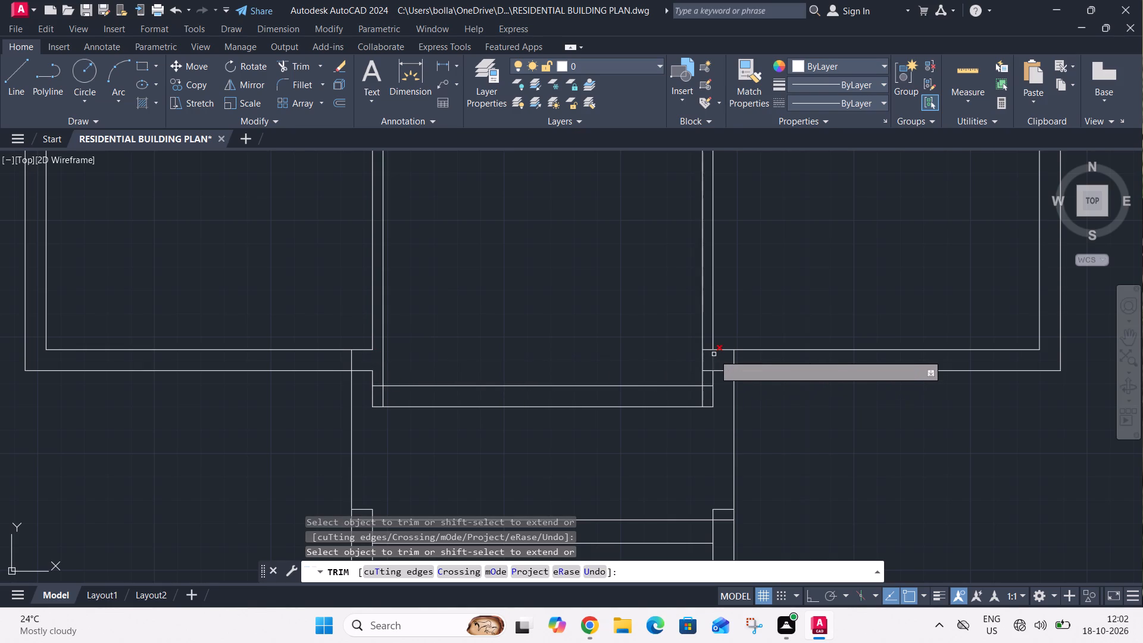
pyautogui.click(714, 354)
pyautogui.click(701, 357)
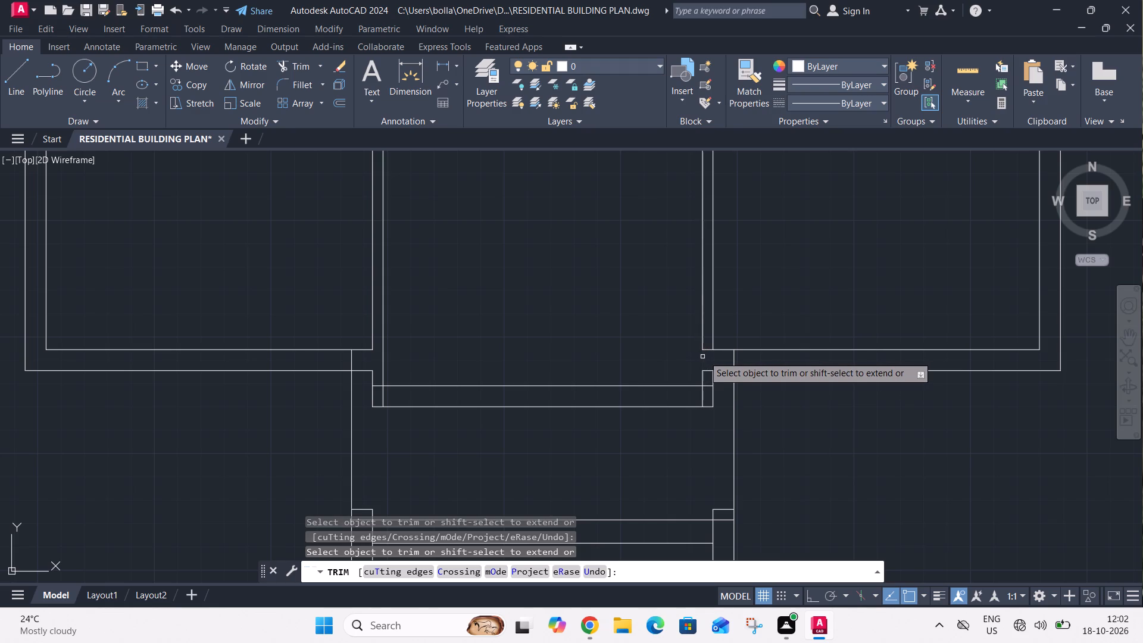
pyautogui.click(708, 350)
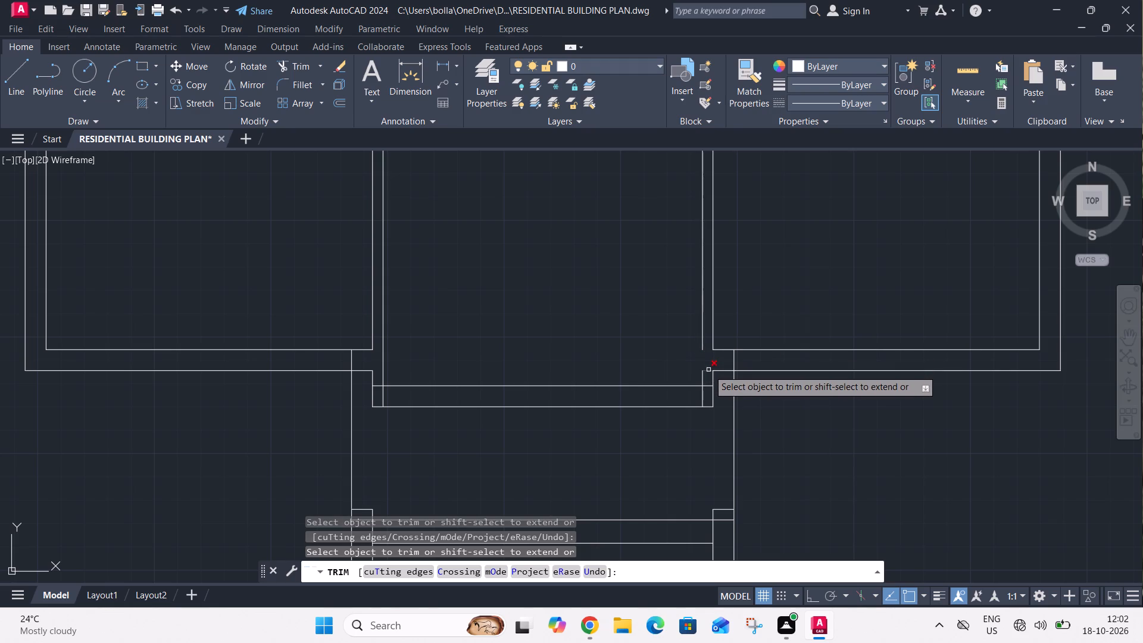
pyautogui.click(708, 370)
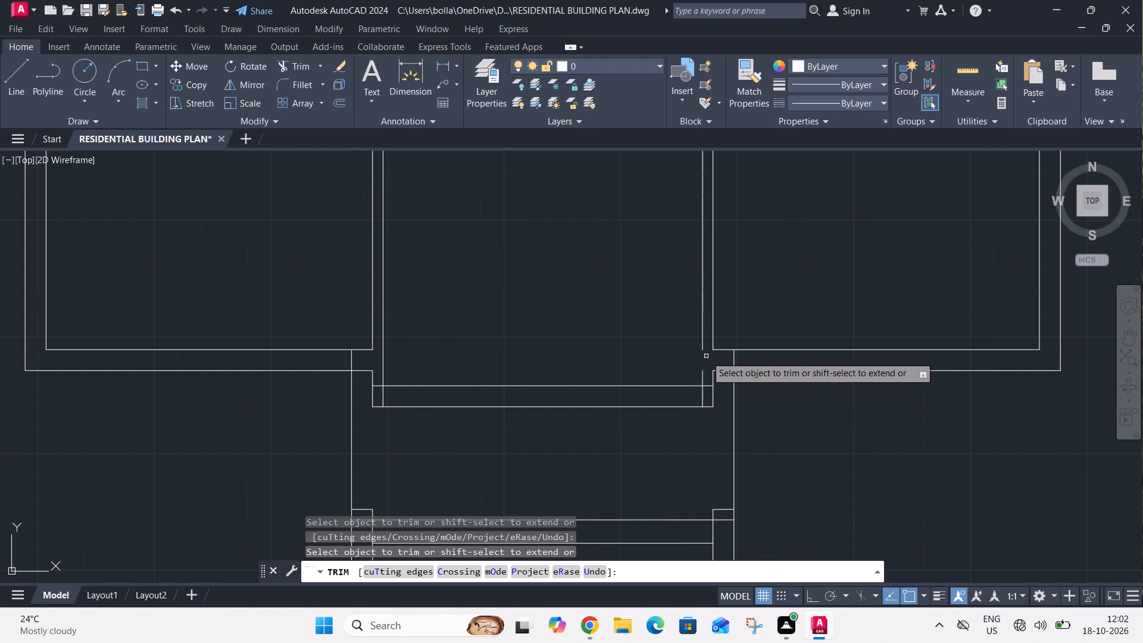
pyautogui.press('Escape')
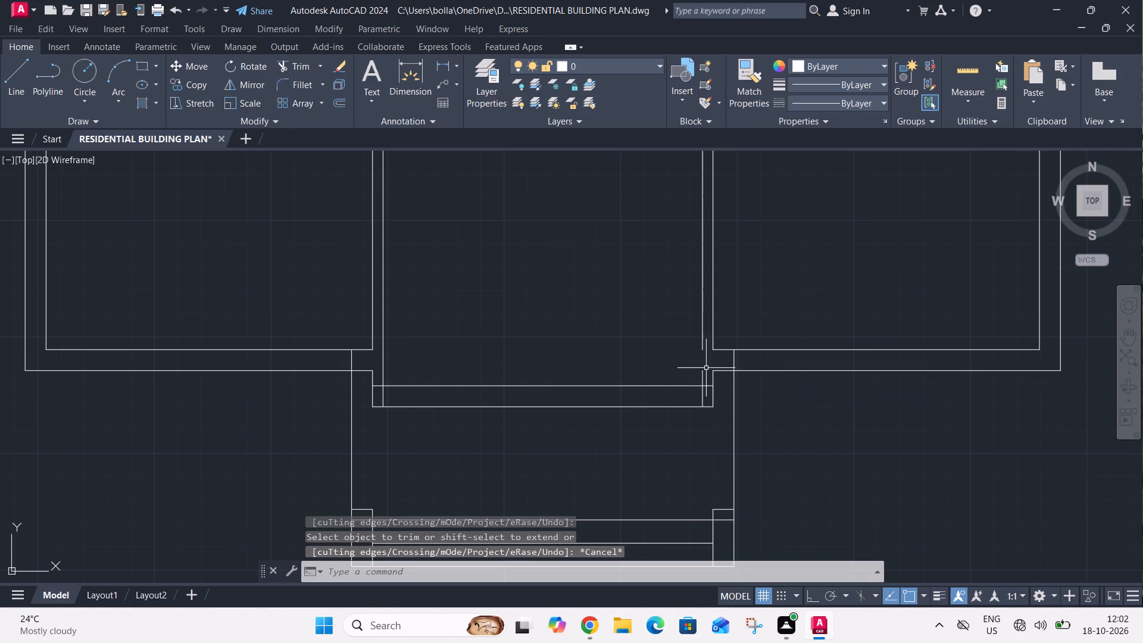
# Join the two separated pieces of the inner line of the middle front room's right wall.
pyautogui.click(702, 343)
pyautogui.click(701, 376)
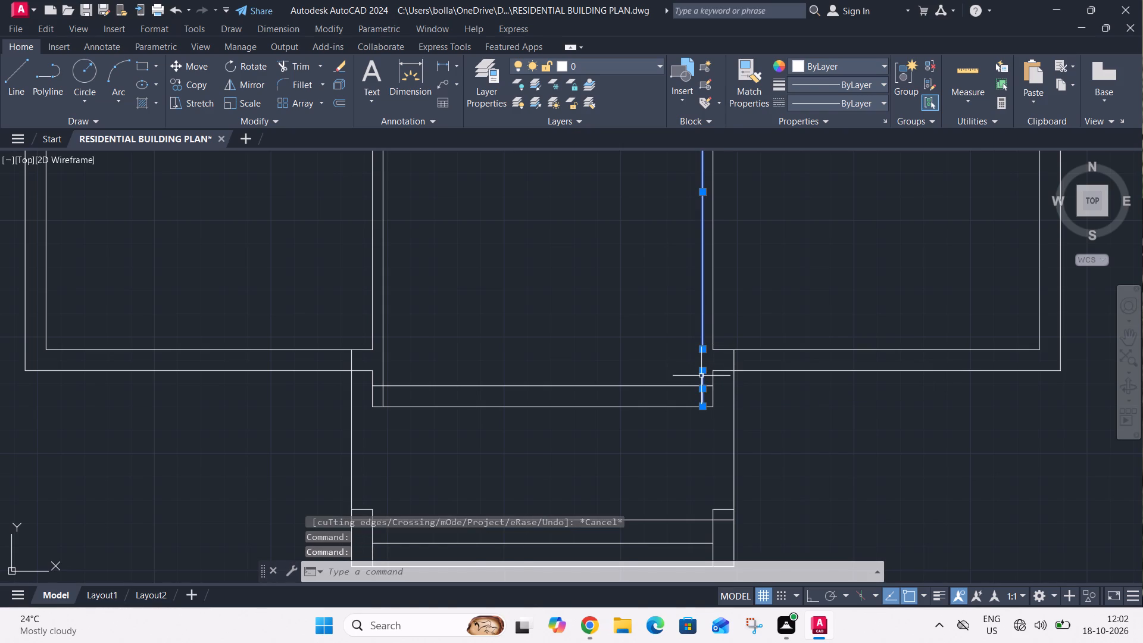
pyautogui.press('j')
pyautogui.press('space')
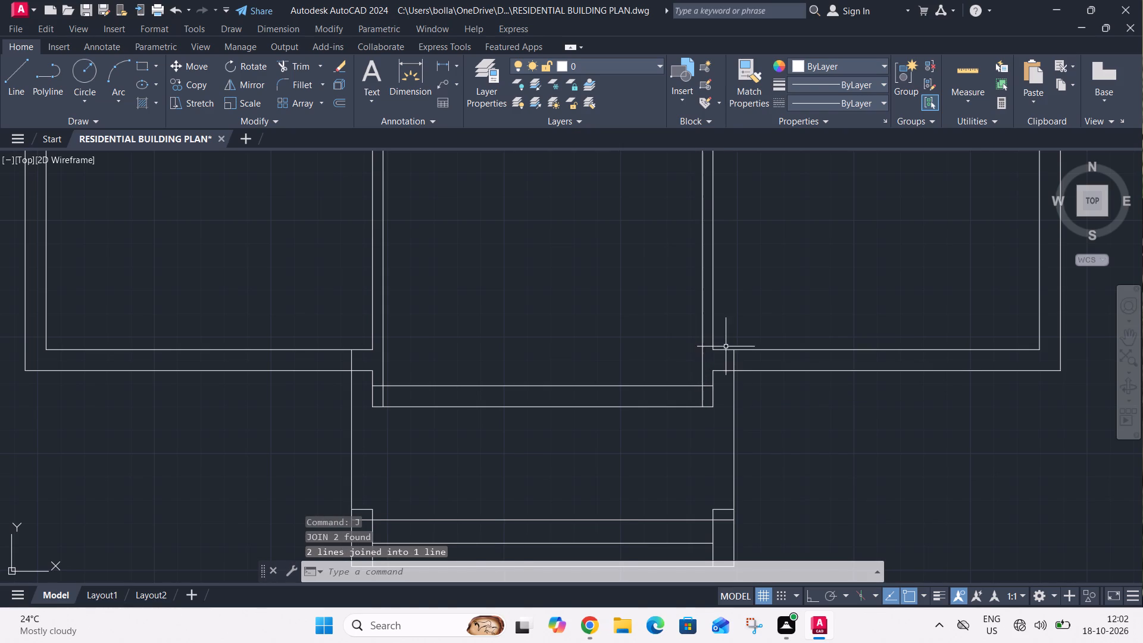
pyautogui.press('Escape')
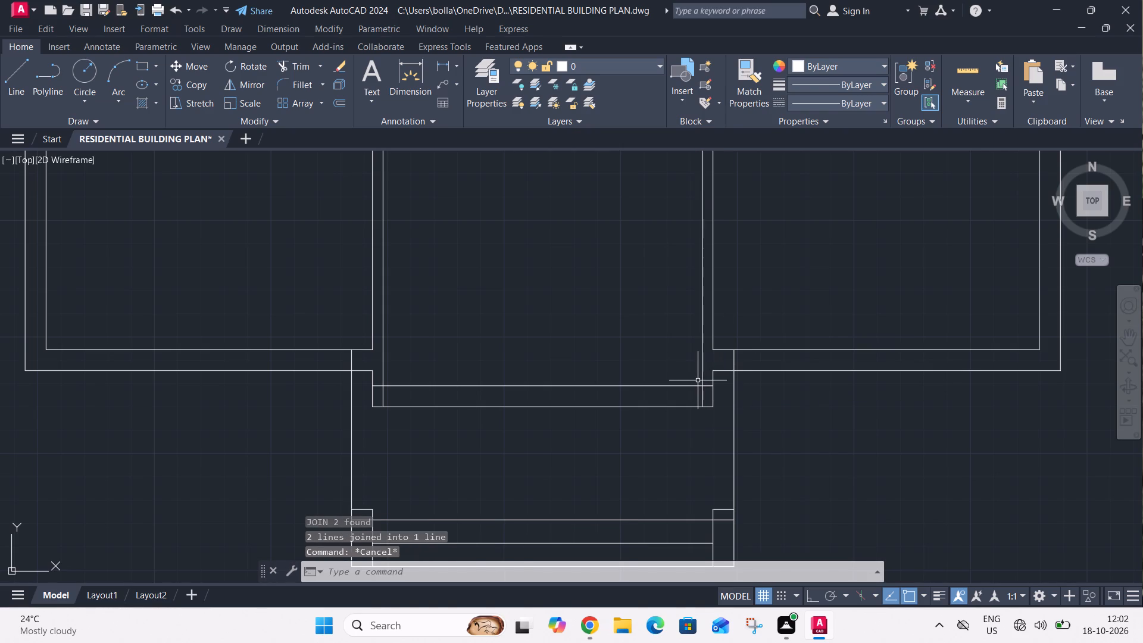
# Trim the overlapping line ends at both lower corners of the middle front room's new front wall.
pyautogui.write('TR')
pyautogui.press('space')
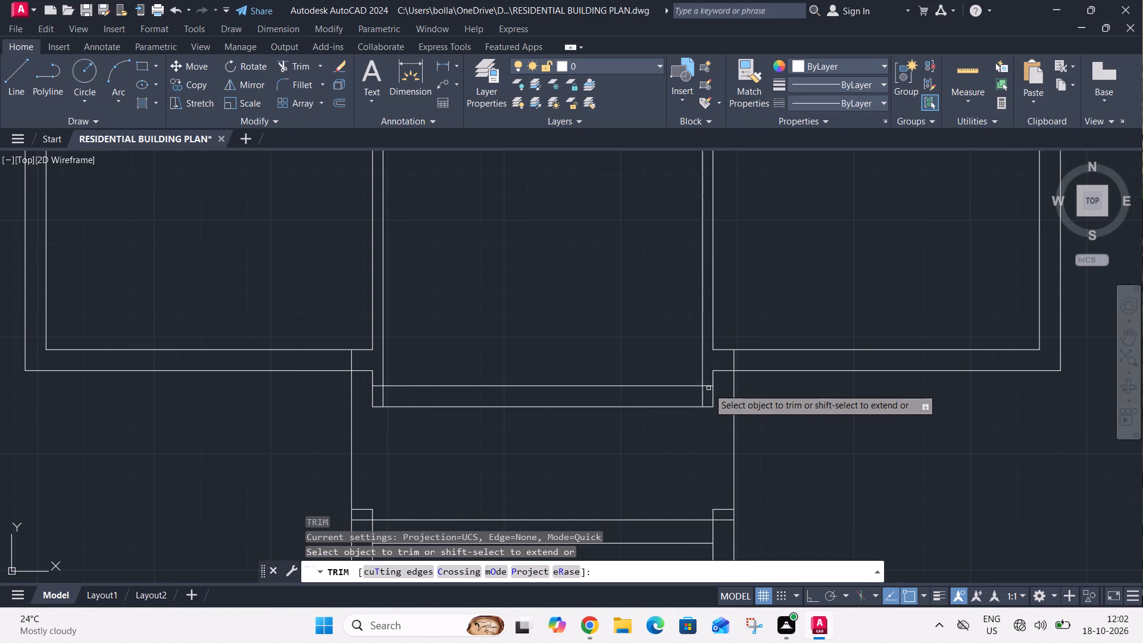
pyautogui.click(708, 387)
pyautogui.click(701, 397)
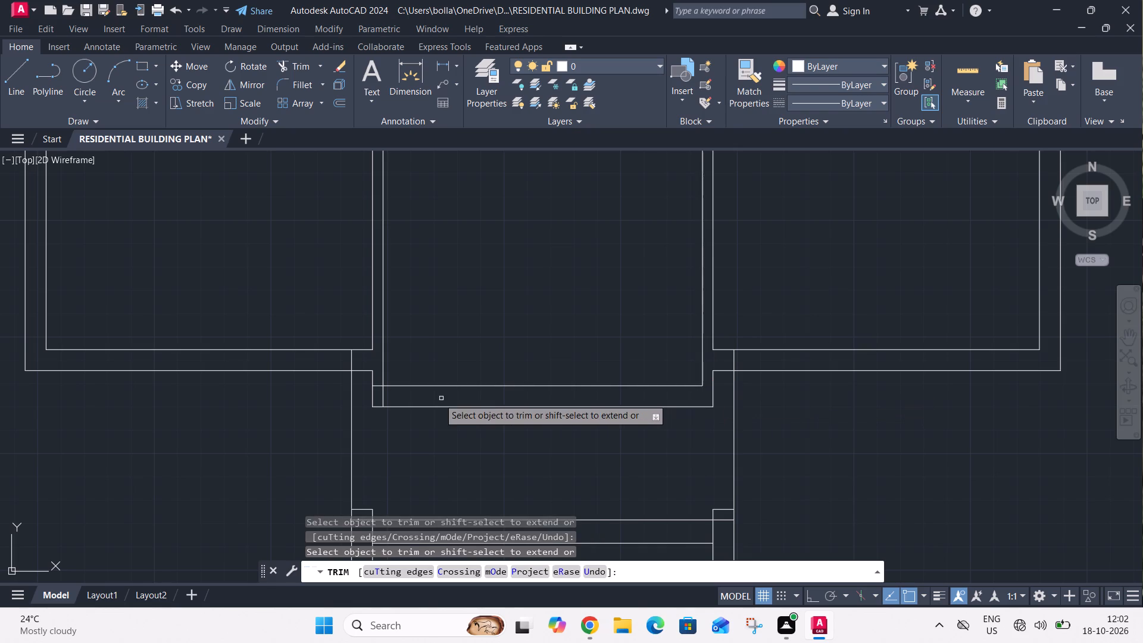
pyautogui.click(377, 385)
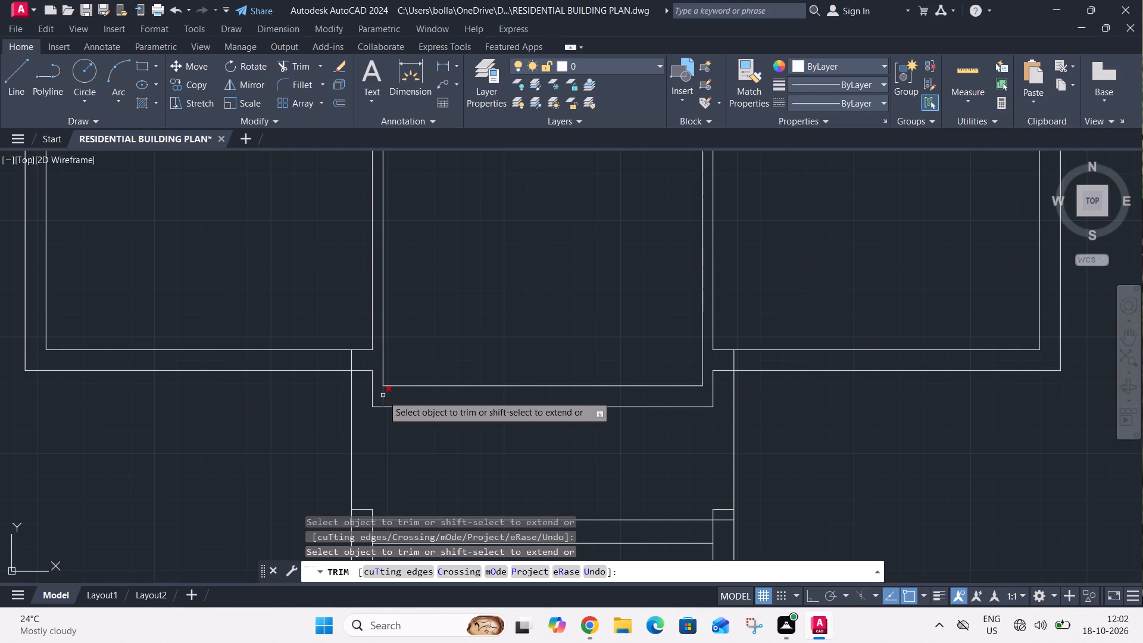
pyautogui.click(383, 395)
# Trim the overlaps where the middle front room's left and right walls meet the horizontal wall above the front rooms.
pyautogui.scroll(-3, 392, 400)
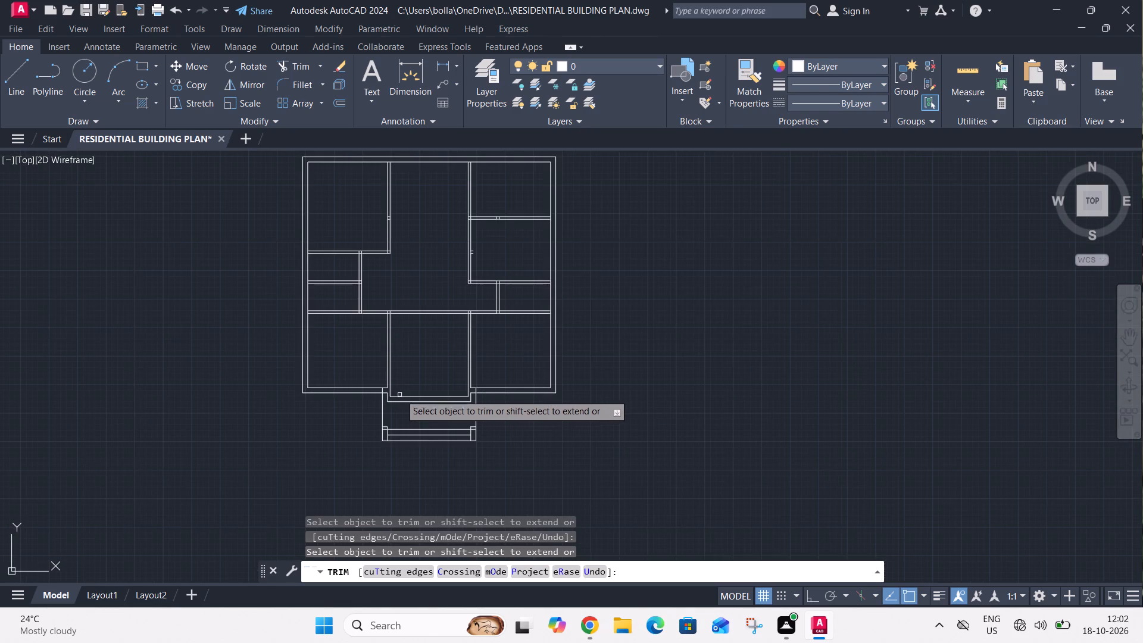
pyautogui.scroll(1, 551, 387)
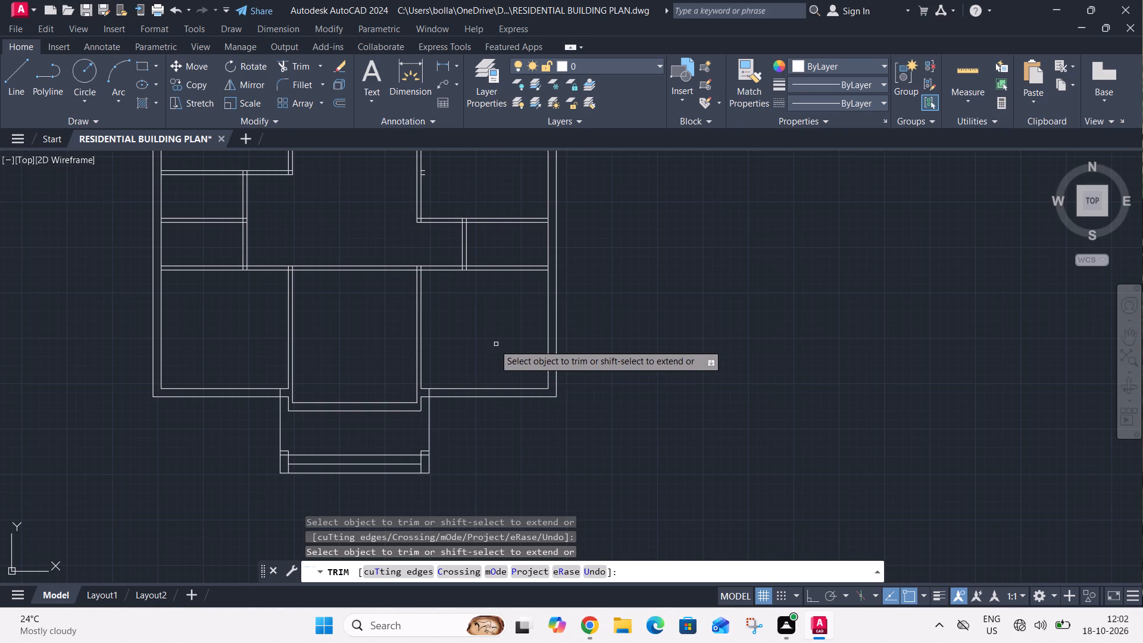
pyautogui.moveTo(498, 366); pyautogui.dragTo(577, 422, button='middle')
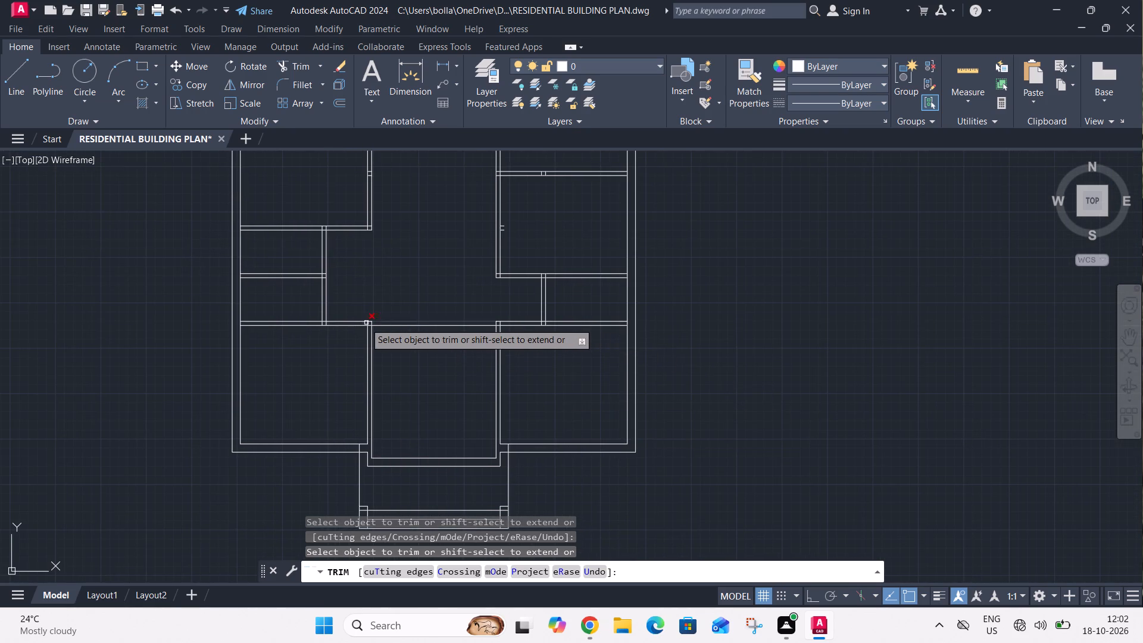
pyautogui.scroll(2, 364, 323)
pyautogui.click(364, 323)
pyautogui.click(388, 323)
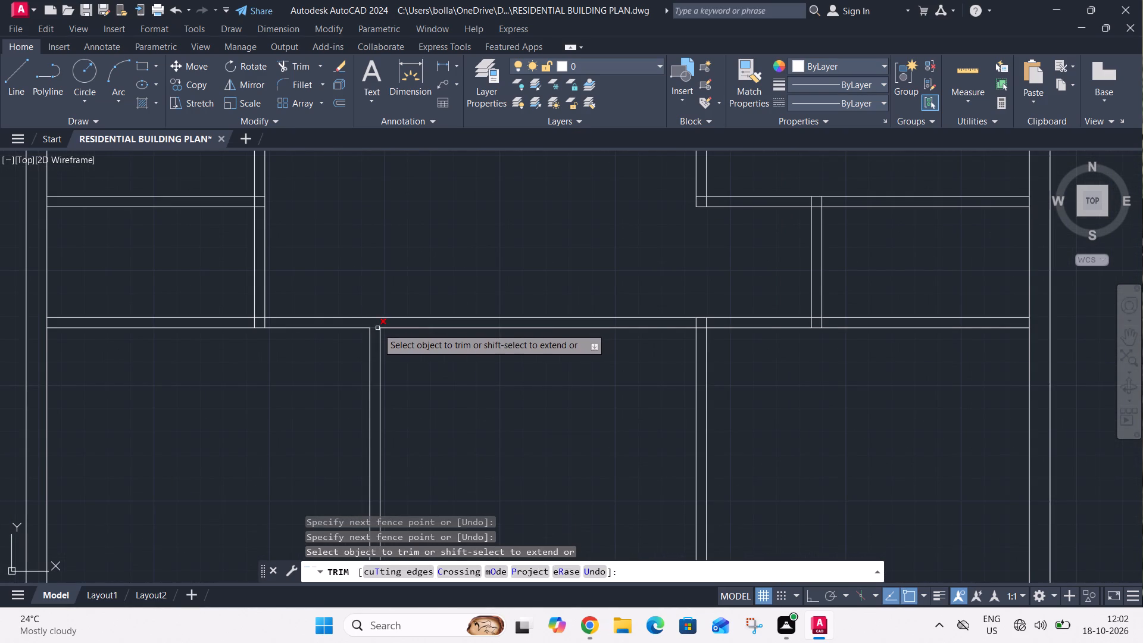
pyautogui.click(377, 328)
pyautogui.click(674, 323)
pyautogui.click(745, 325)
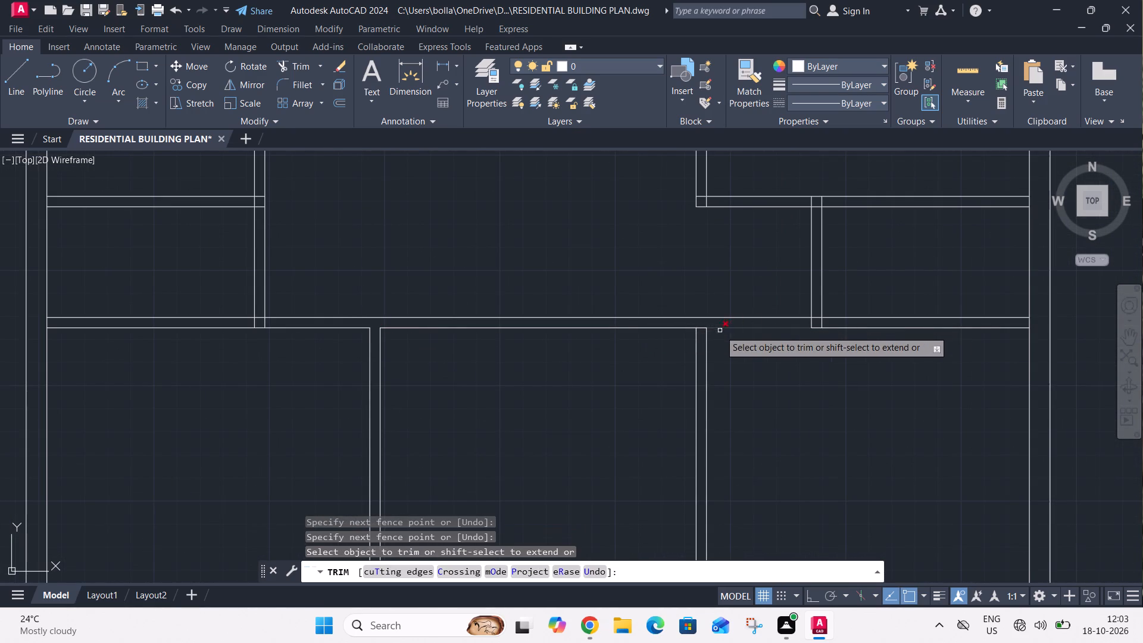
pyautogui.click(700, 327)
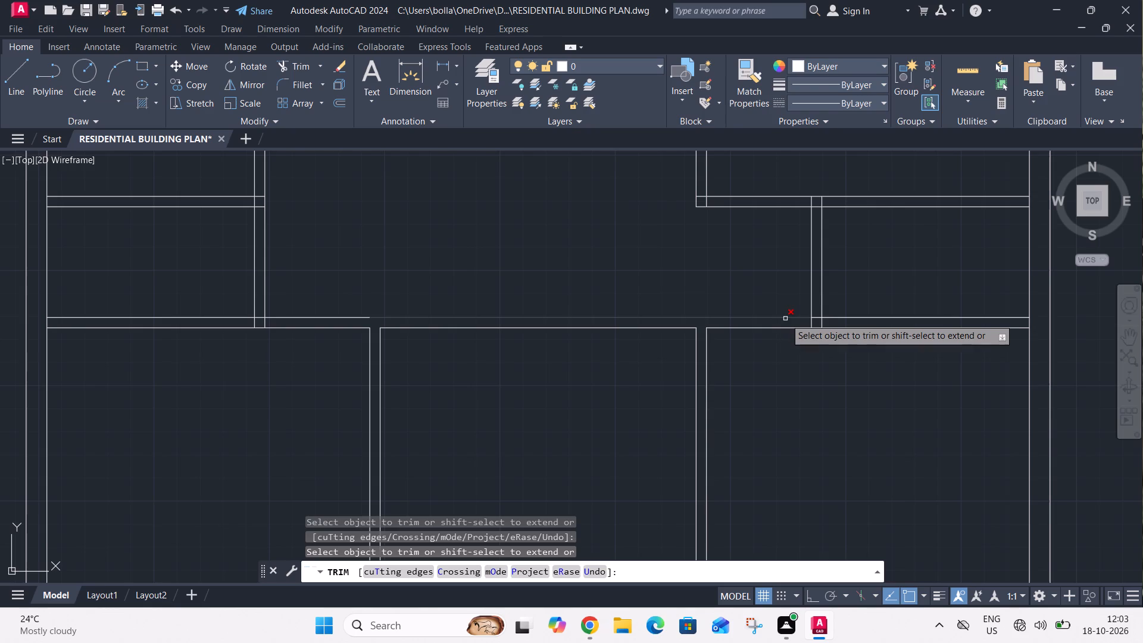
# Trim the overlaps where the small right room's left wall meets the wall below it and where both horizontal walls meet the right outer wall.
pyautogui.click(798, 321)
pyautogui.click(861, 323)
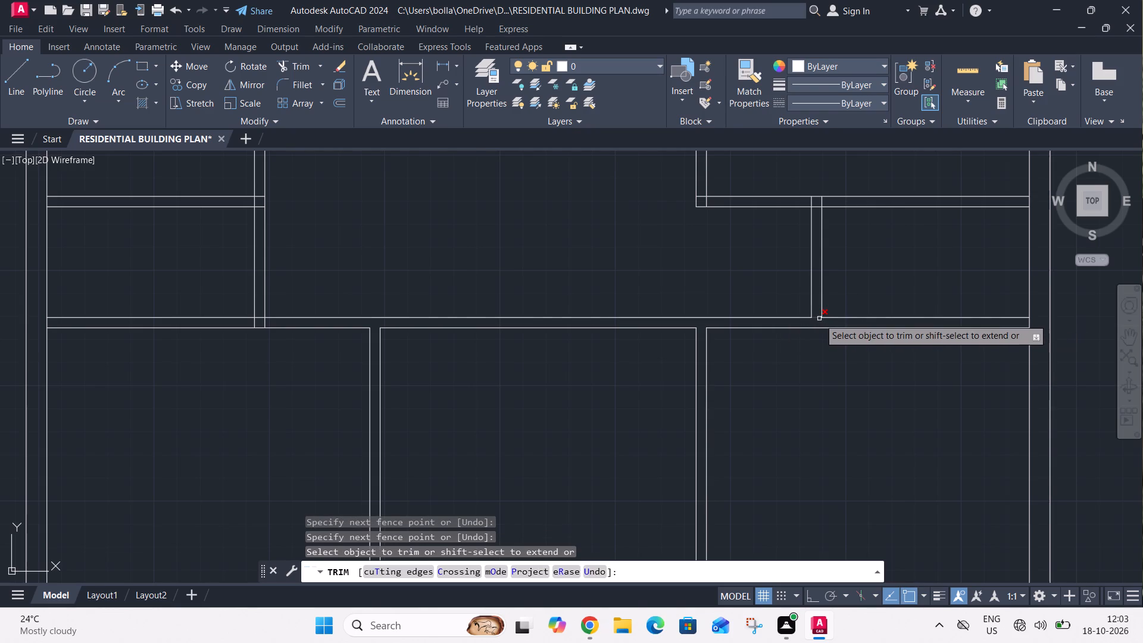
pyautogui.click(819, 318)
pyautogui.click(1029, 323)
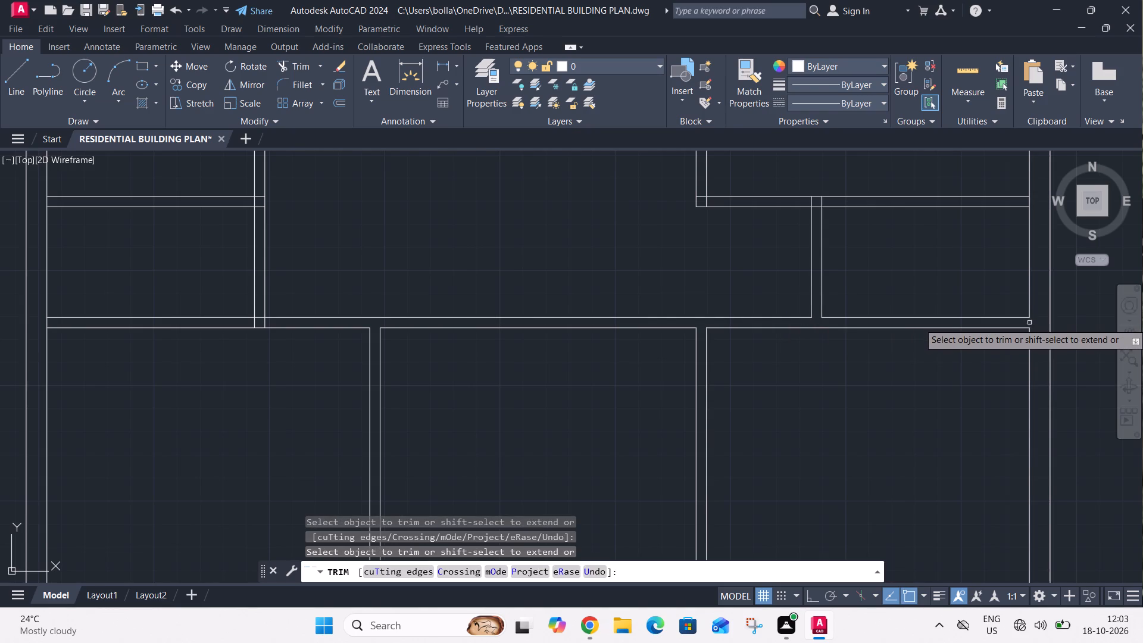
pyautogui.click(1029, 202)
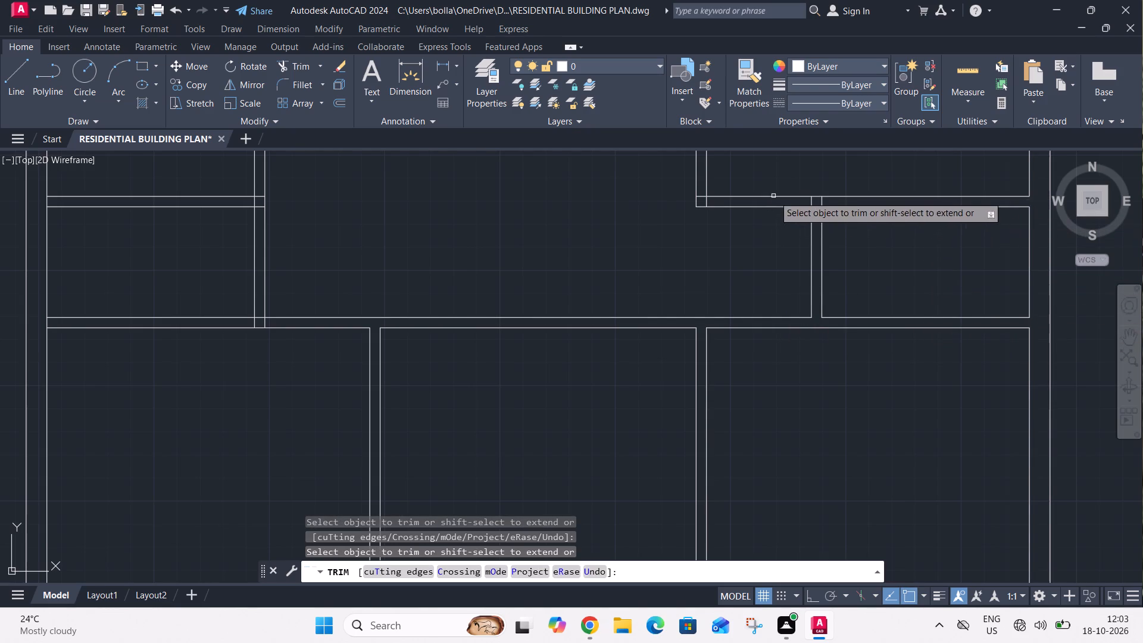
# Trim the overlaps at the top of the small right room's left wall and the lower-left corner of the room above it.
pyautogui.scroll(3, 795, 193)
pyautogui.click(802, 224)
pyautogui.click(931, 228)
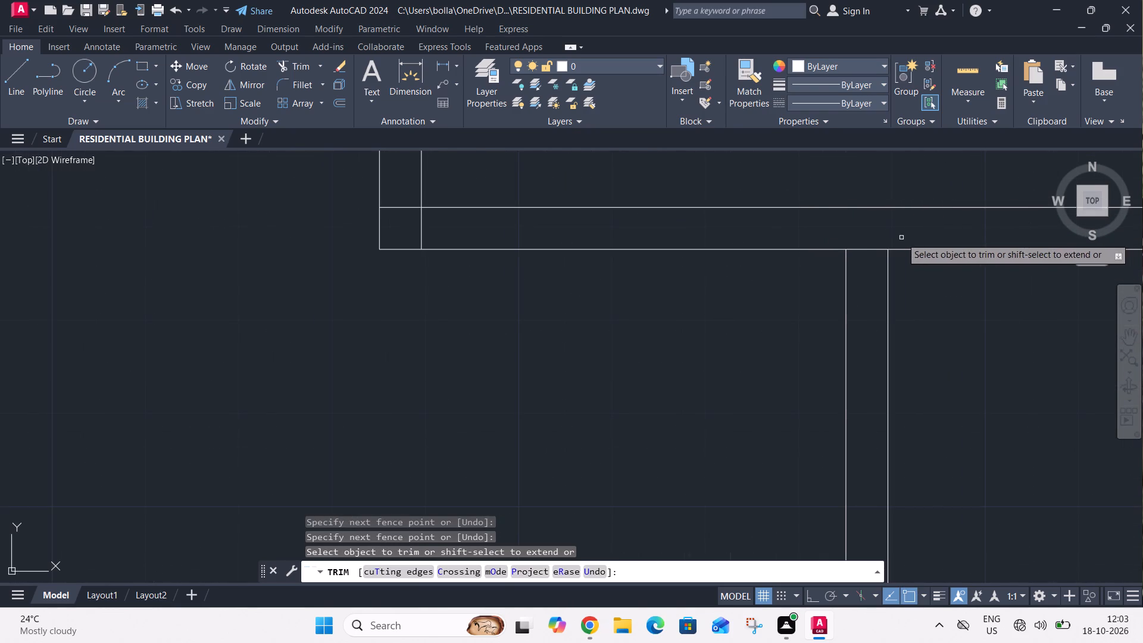
pyautogui.click(876, 248)
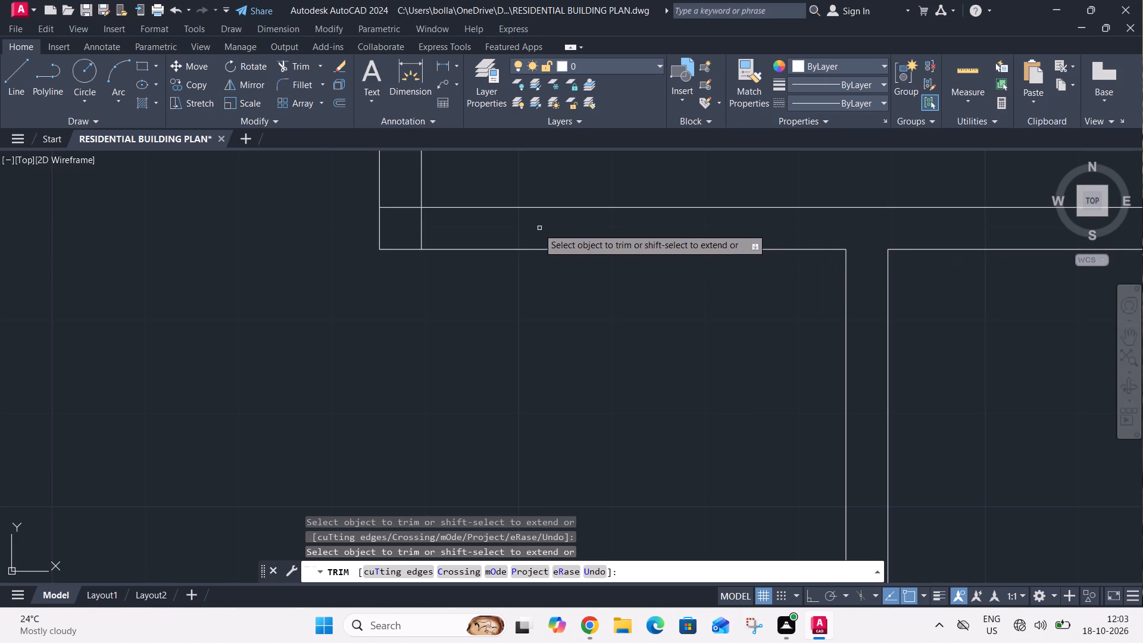
pyautogui.click(423, 229)
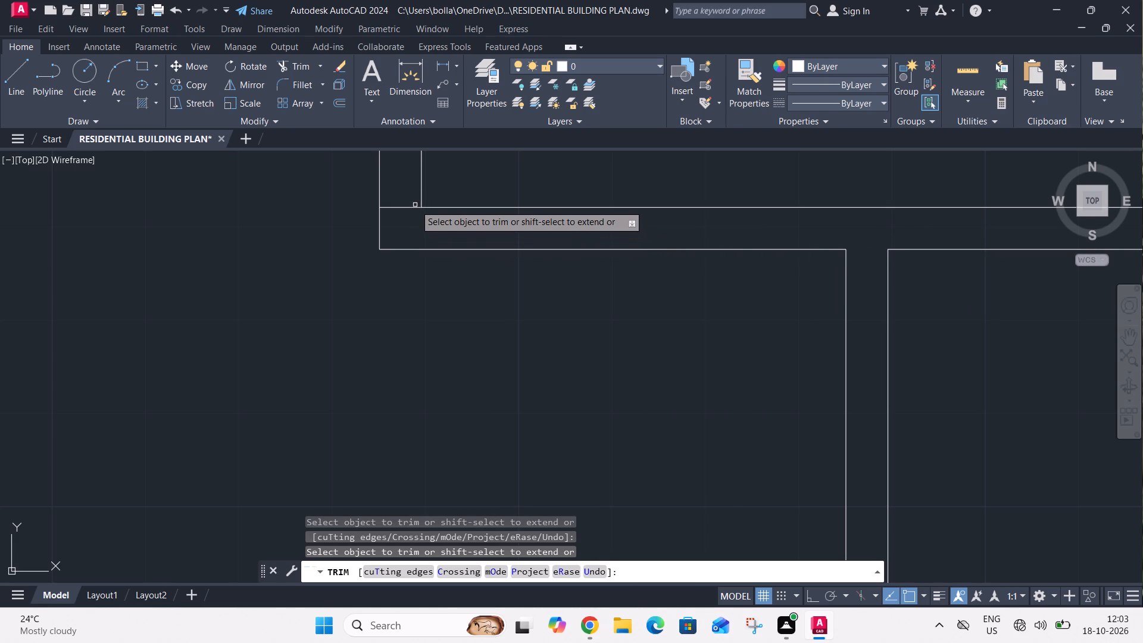
pyautogui.click(415, 205)
pyautogui.click(411, 220)
# Trim the left junction of the partition between the two upper right rooms and clear the leftover stubs inside these walls.
pyautogui.scroll(-4, 439, 246)
pyautogui.moveTo(561, 215); pyautogui.dragTo(576, 304, button='middle')
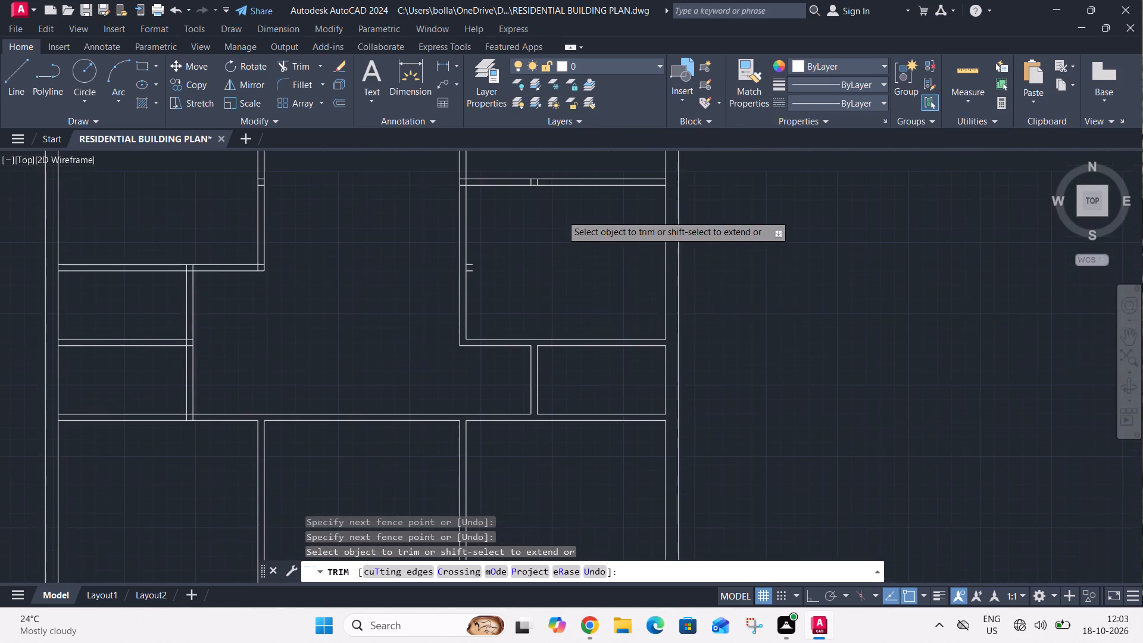
pyautogui.scroll(3, 478, 250)
pyautogui.click(445, 269)
pyautogui.click(430, 352)
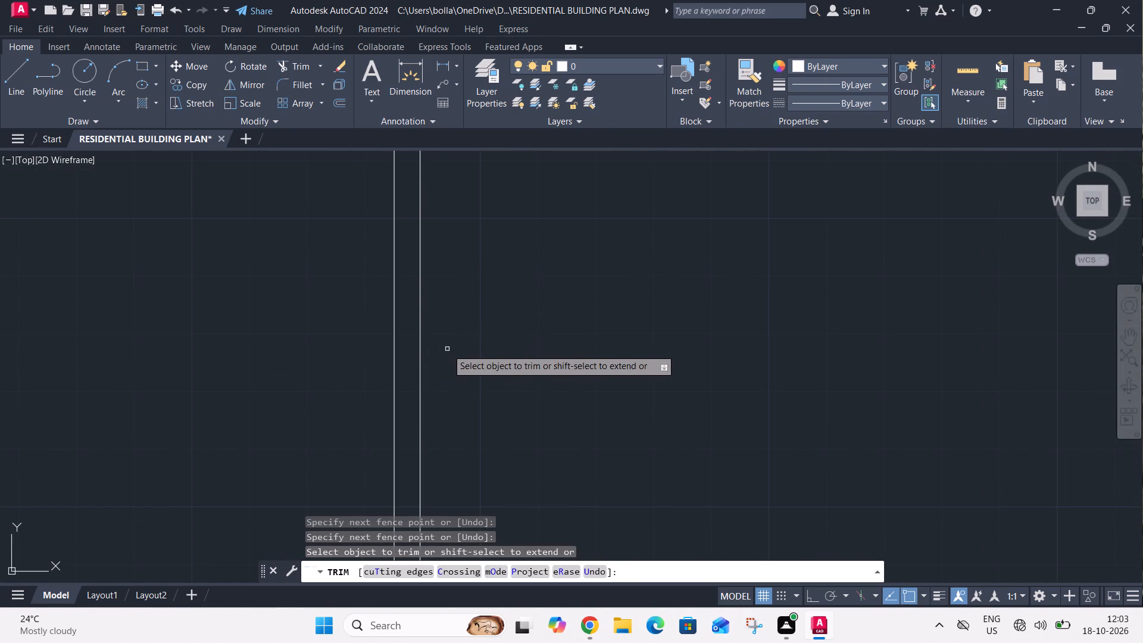
pyautogui.scroll(-3, 452, 352)
pyautogui.scroll(3, 447, 249)
pyautogui.click(421, 264)
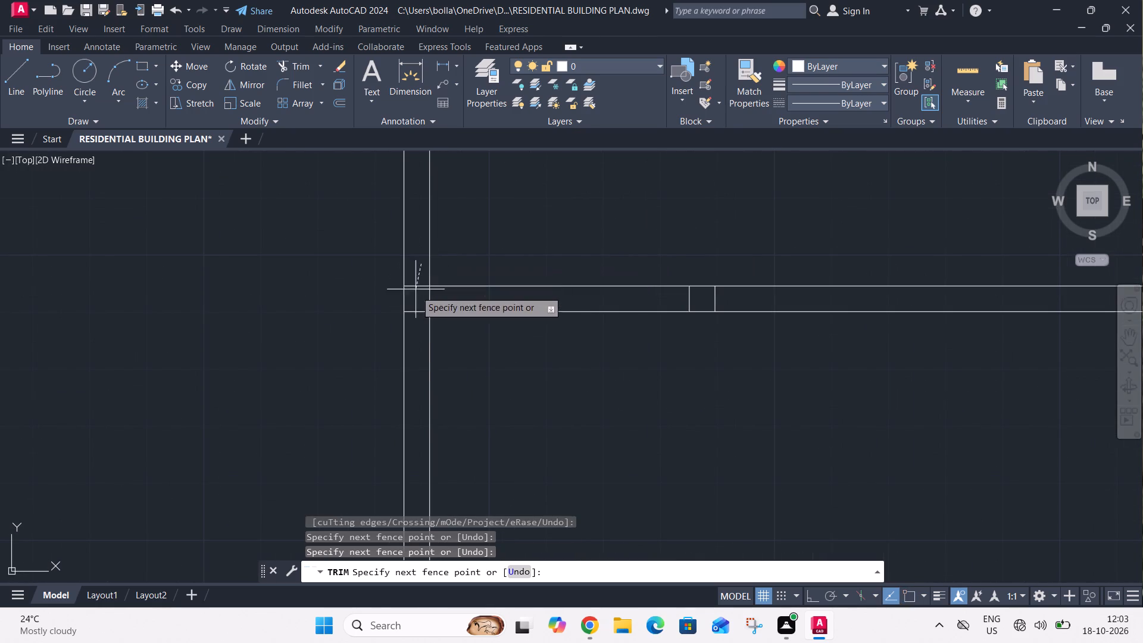
pyautogui.click(408, 347)
pyautogui.click(417, 299)
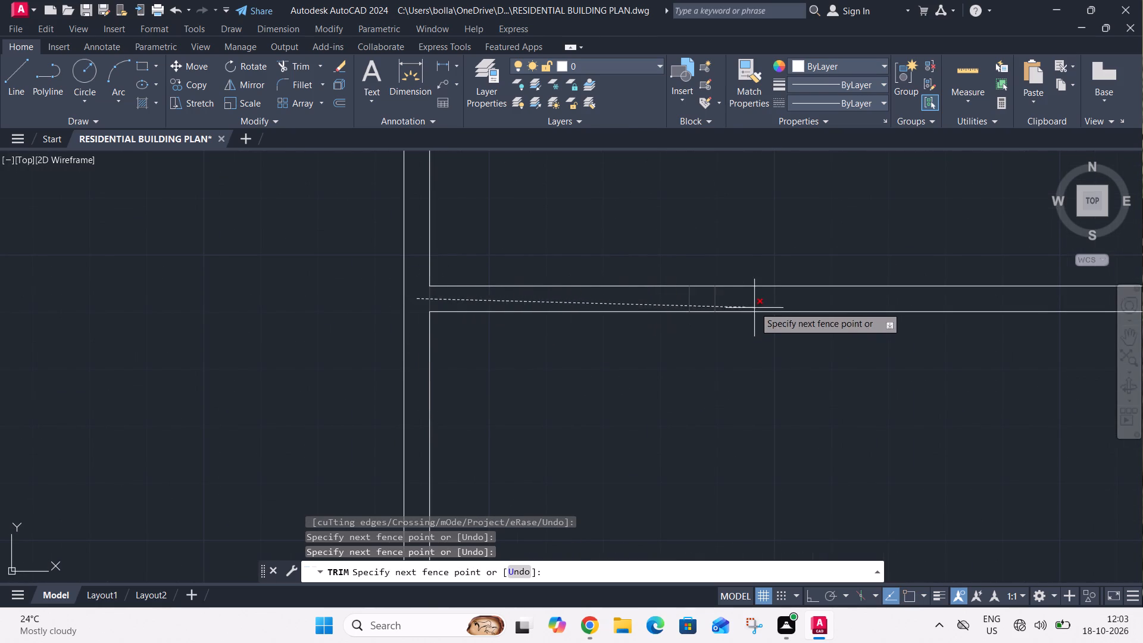
pyautogui.click(757, 302)
# Trim the overlaps where that partition meets the right outer wall and where the right rooms' left wall meets the top wall.
pyautogui.scroll(-3, 735, 327)
pyautogui.scroll(1, 770, 355)
pyautogui.moveTo(771, 358); pyautogui.dragTo(469, 445, button='middle')
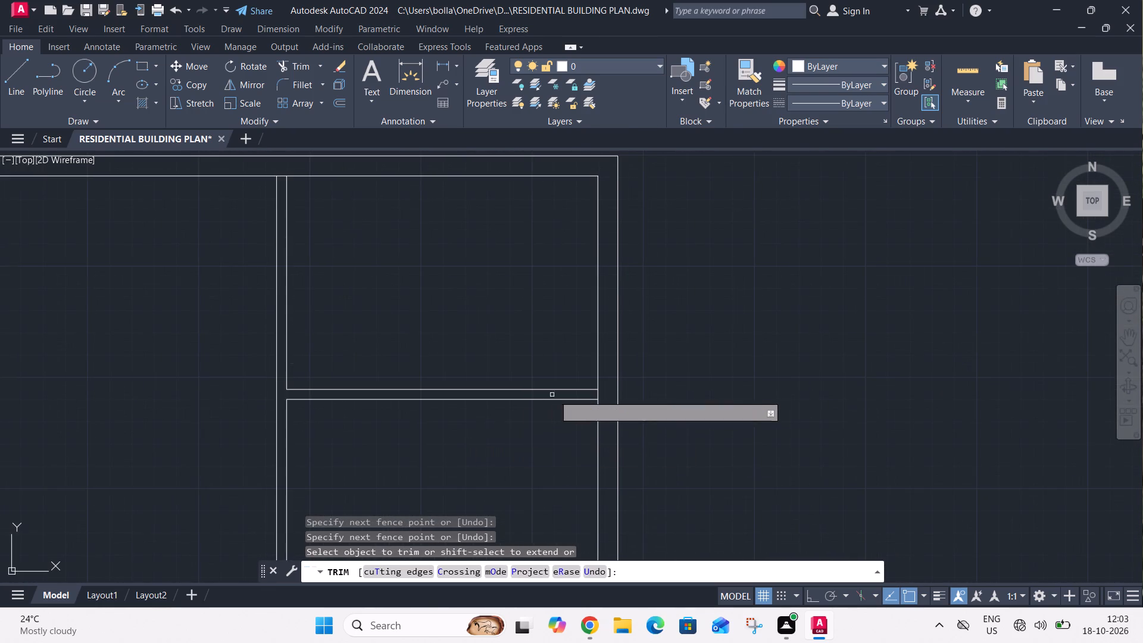
pyautogui.scroll(1, 588, 395)
pyautogui.click(601, 394)
pyautogui.scroll(-4, 645, 402)
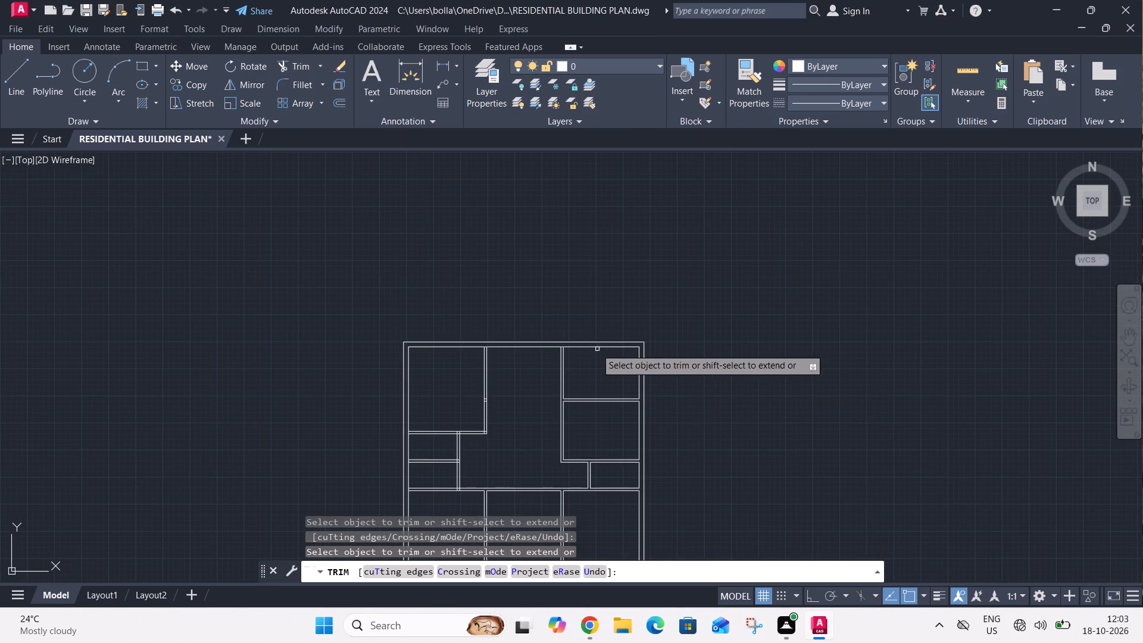
pyautogui.scroll(3, 555, 345)
pyautogui.click(566, 354)
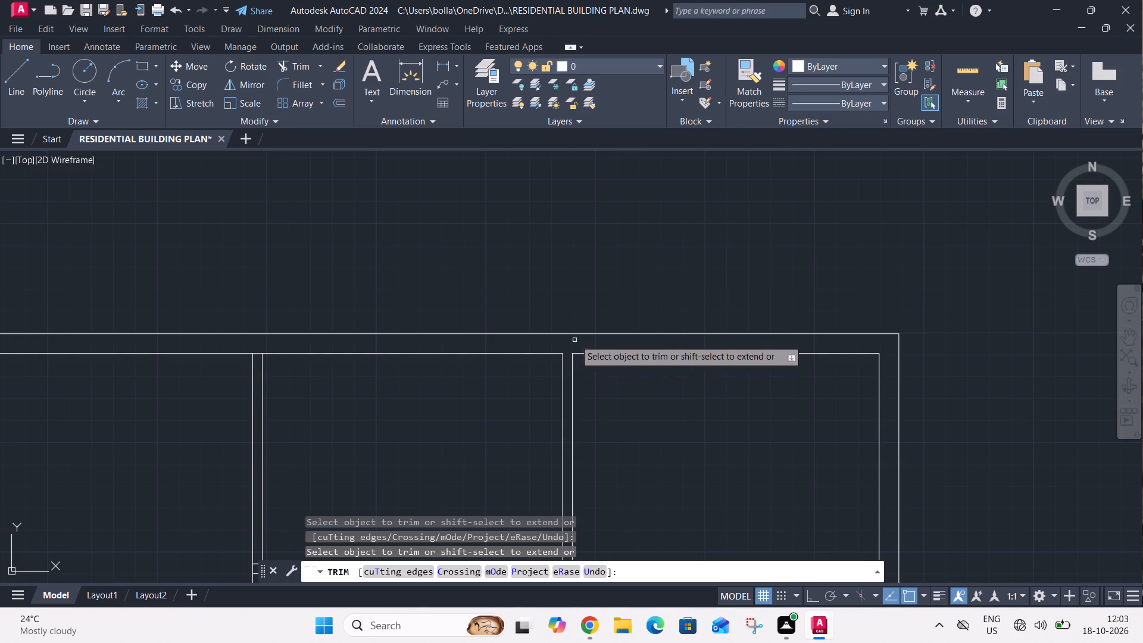
# Trim the overlaps on the upper-left room's right wall, its lower-right corner, and its junctions with the top wall and the small room's wall.
pyautogui.scroll(-3, 587, 329)
pyautogui.scroll(3, 524, 391)
pyautogui.click(492, 355)
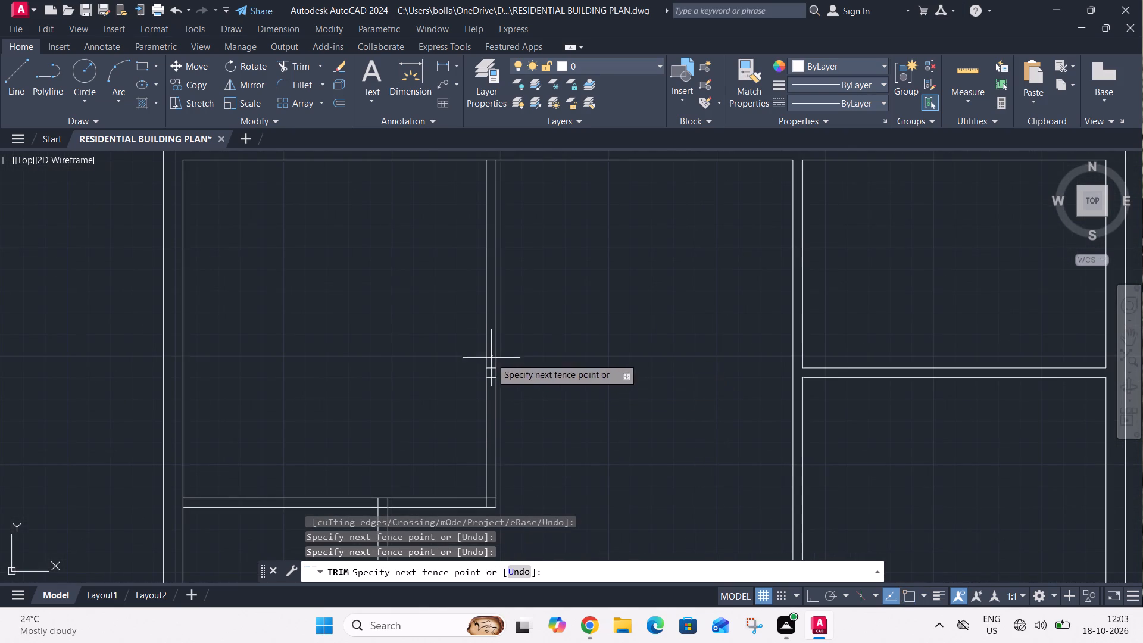
pyautogui.scroll(3, 489, 498)
pyautogui.click(491, 507)
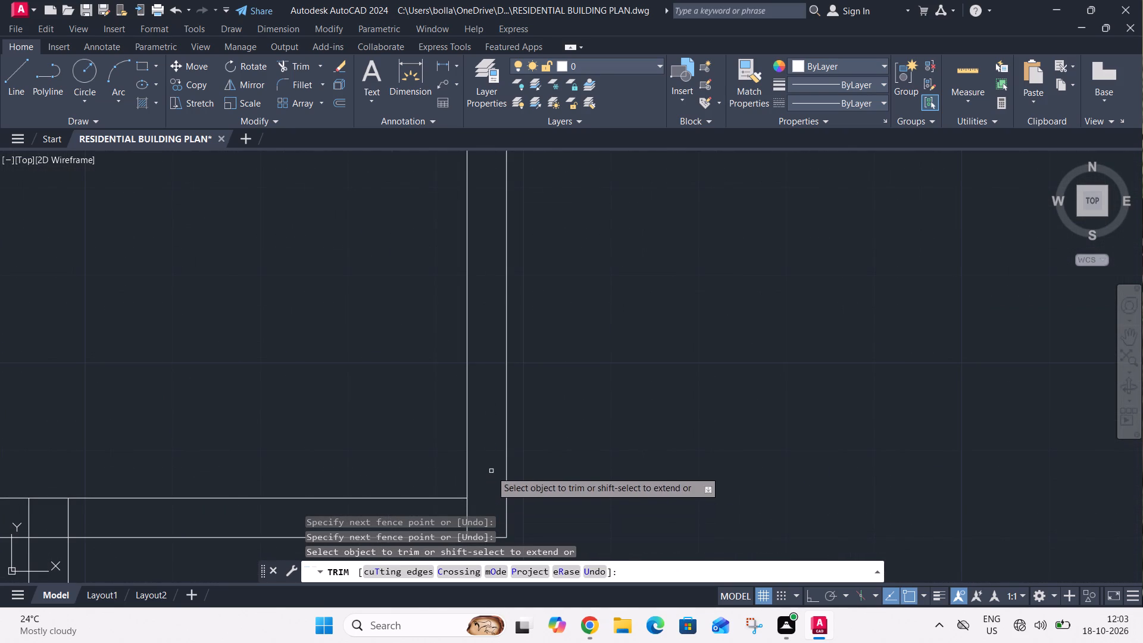
pyautogui.moveTo(506, 470); pyautogui.dragTo(778, 372, button='middle')
pyautogui.click(755, 411)
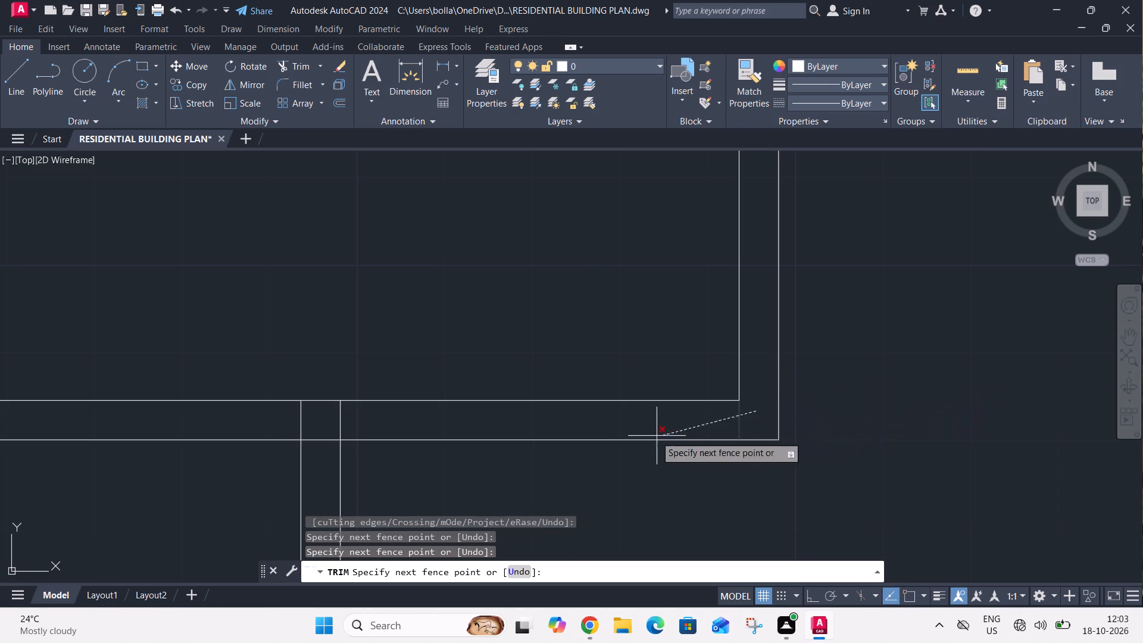
pyautogui.moveTo(282, 424); pyautogui.dragTo(293, 430)
pyautogui.click(315, 454)
pyautogui.moveTo(323, 422); pyautogui.dragTo(323, 423)
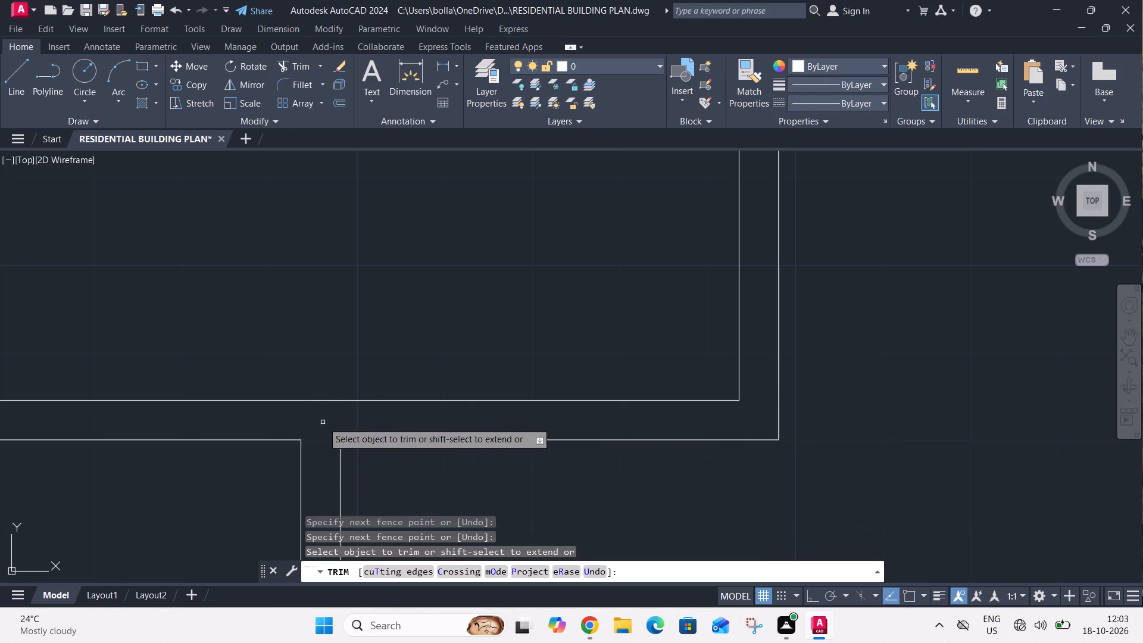
pyautogui.moveTo(323, 423); pyautogui.dragTo(324, 428)
pyautogui.scroll(-4, 342, 430)
pyautogui.scroll(3, 415, 220)
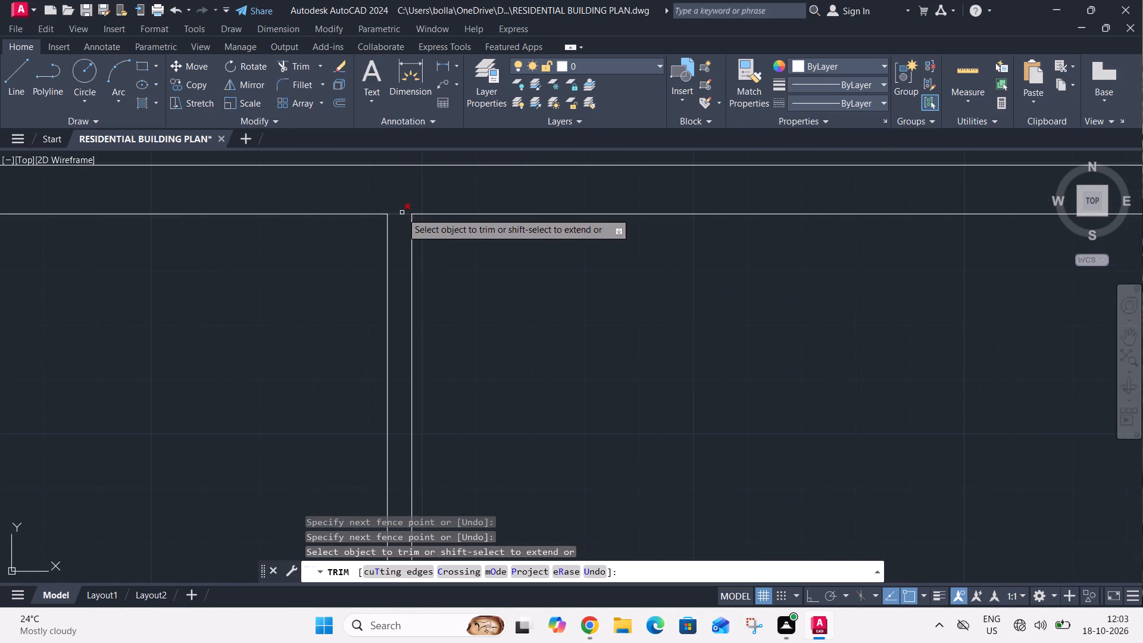
pyautogui.click(402, 212)
# Trim the overlaps along the two small left rooms' right wall and across the horizontal wall below them to the left outer wall.
pyautogui.scroll(-5, 501, 208)
pyautogui.scroll(4, 576, 329)
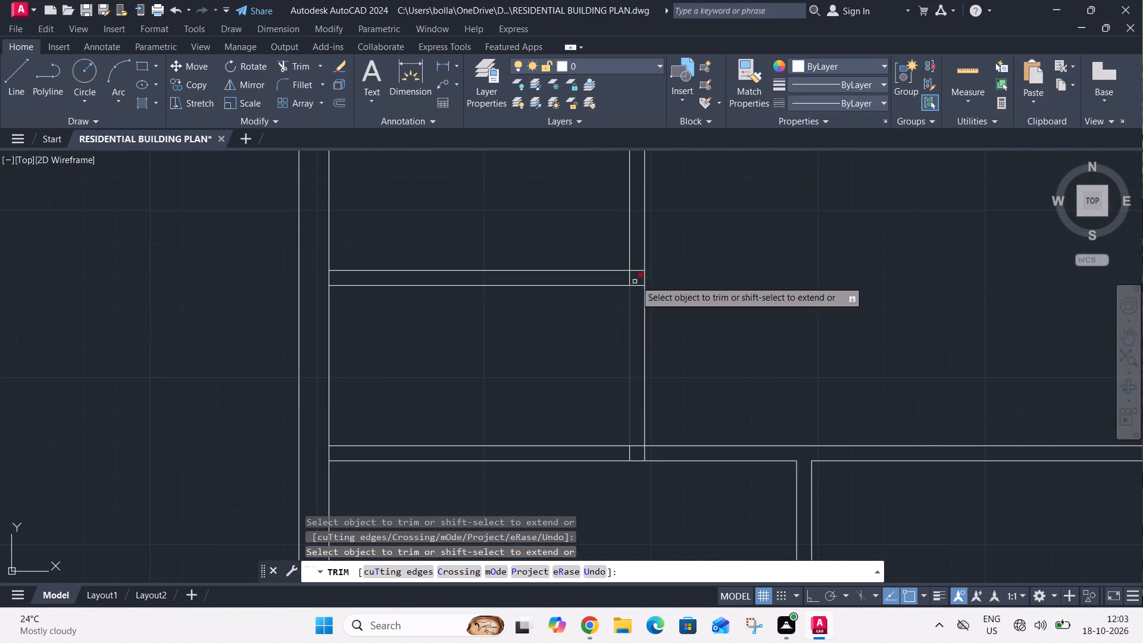
pyautogui.click(636, 261)
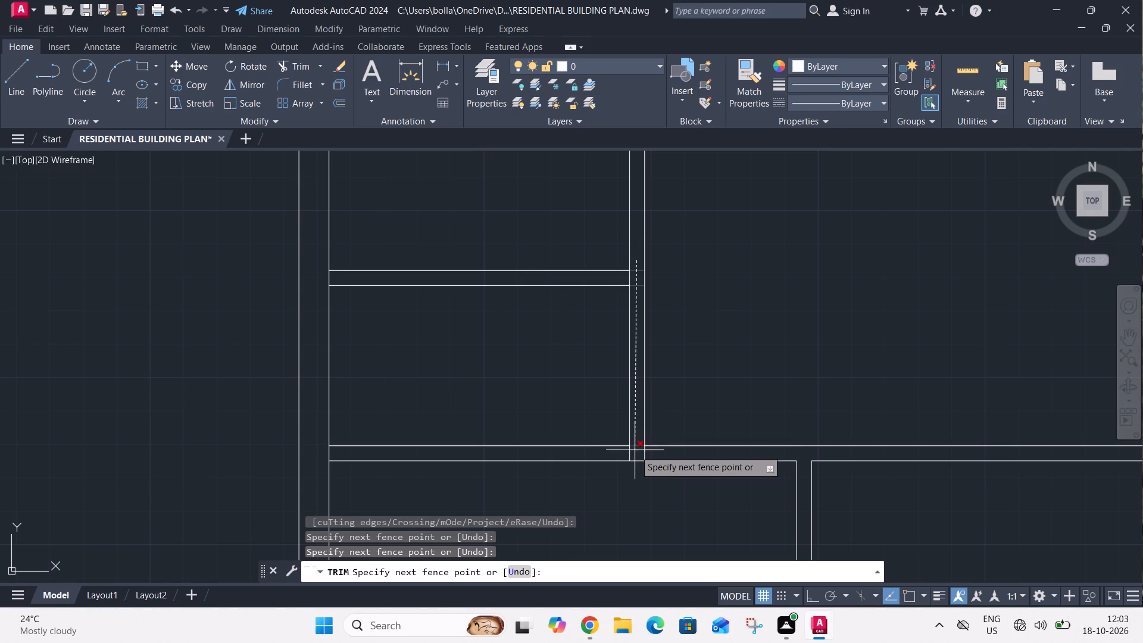
pyautogui.doubleClick(635, 451)
pyautogui.click(656, 450)
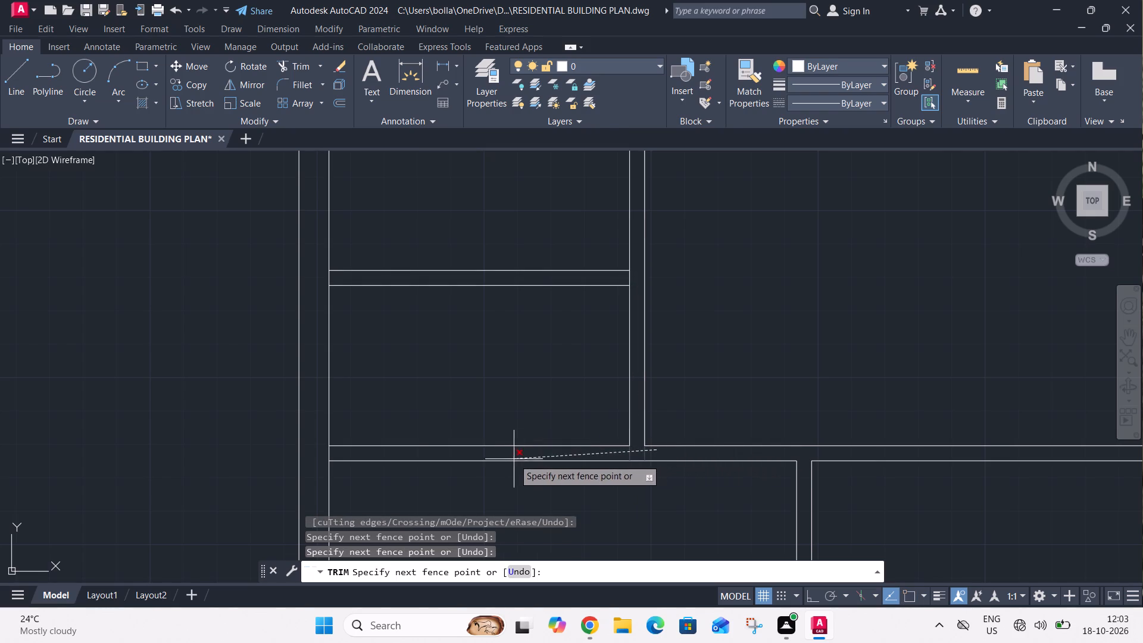
pyautogui.click(320, 453)
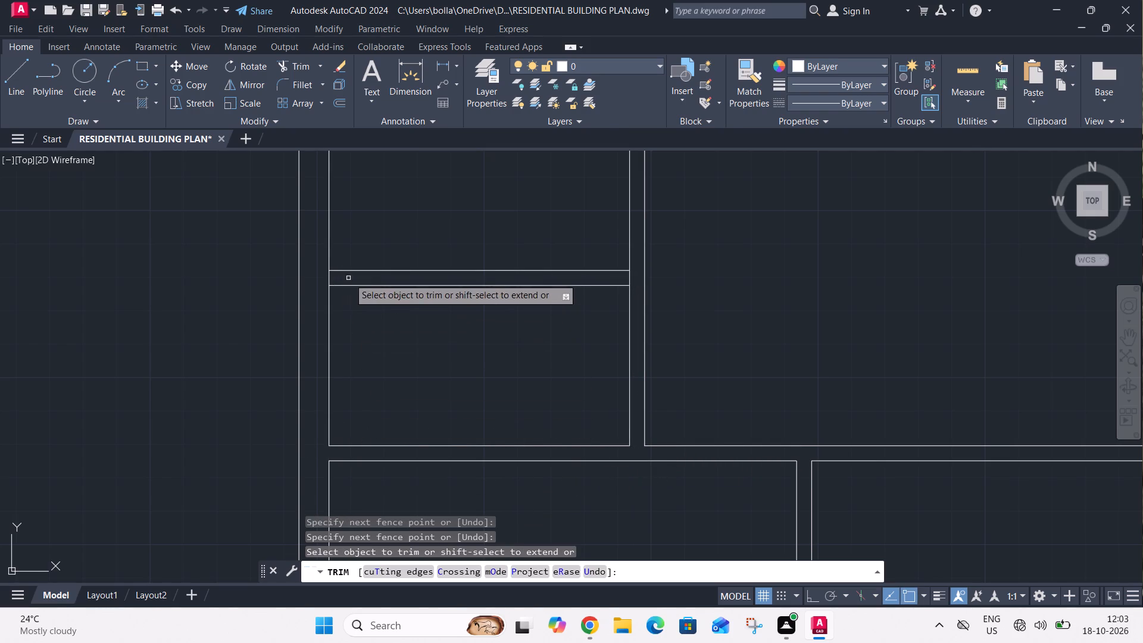
# Trim the left outer wall's inner line at the partition between the small left rooms and at the wall below the upper-left room.
pyautogui.click(349, 278)
pyautogui.click(324, 278)
pyautogui.scroll(-1, 387, 335)
pyautogui.moveTo(403, 348); pyautogui.dragTo(574, 519, button='middle')
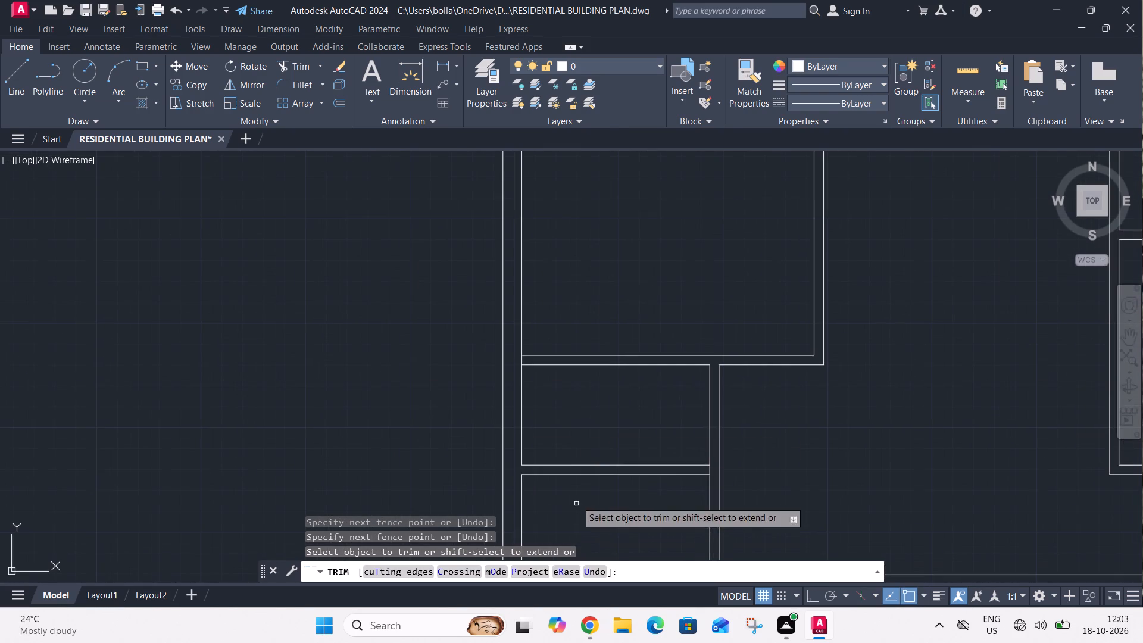
pyautogui.scroll(3, 527, 363)
pyautogui.click(541, 348)
pyautogui.click(449, 349)
pyautogui.scroll(-2, 459, 358)
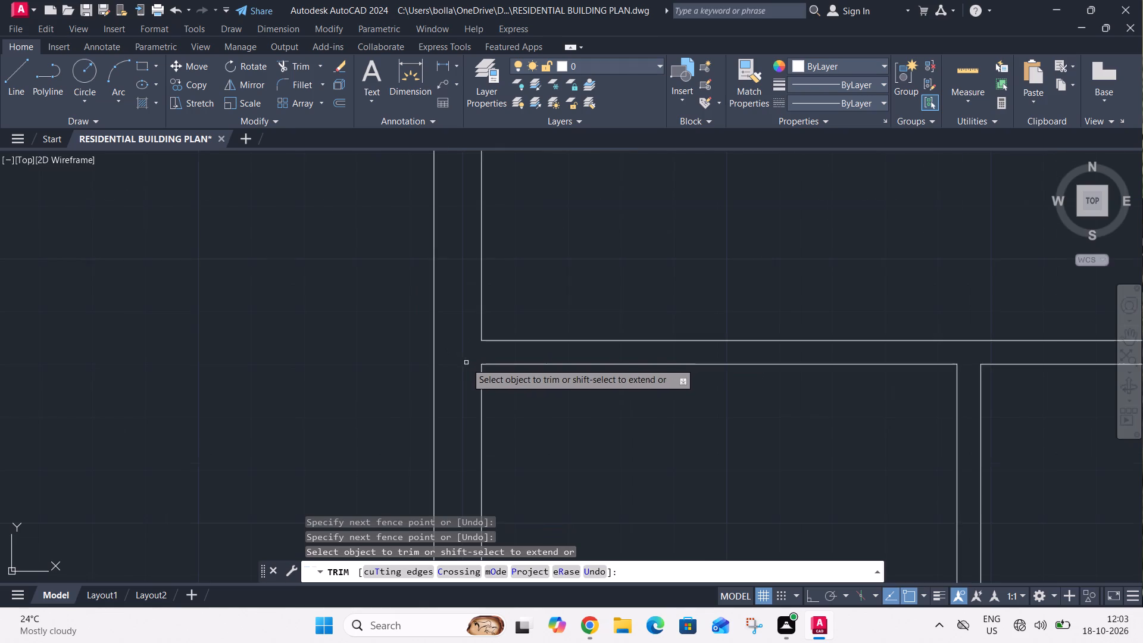
pyautogui.scroll(-2, 466, 363)
pyautogui.scroll(-1, 583, 285)
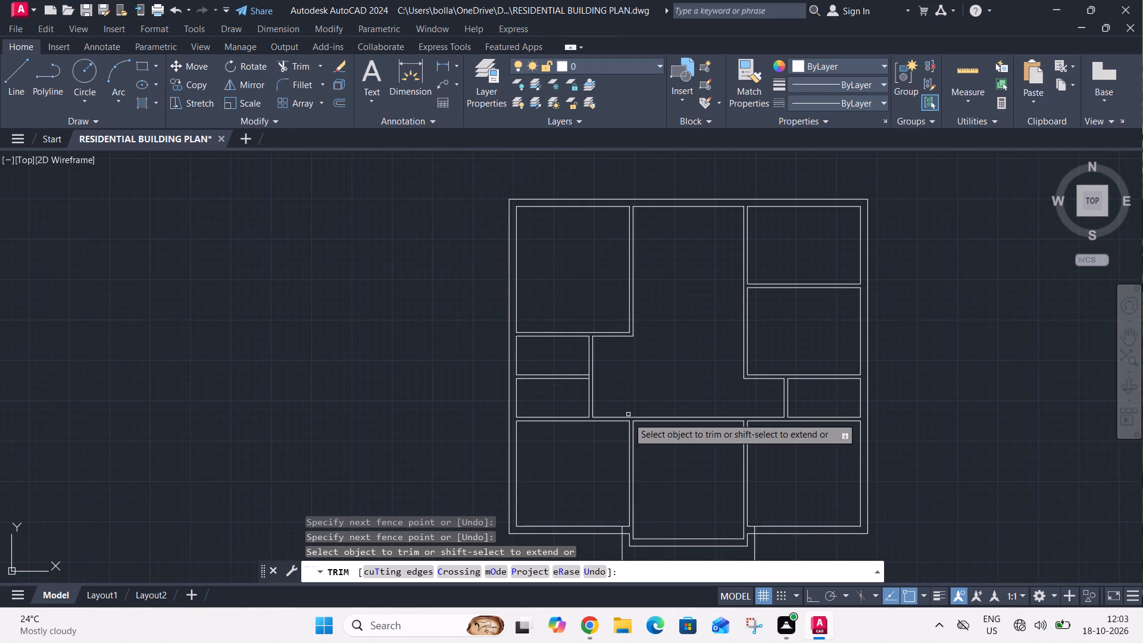
pyautogui.press('Escape')
# Offset the outer line of the middle front room's front wall outward by 7'.
pyautogui.moveTo(669, 473); pyautogui.dragTo(713, 413, button='middle')
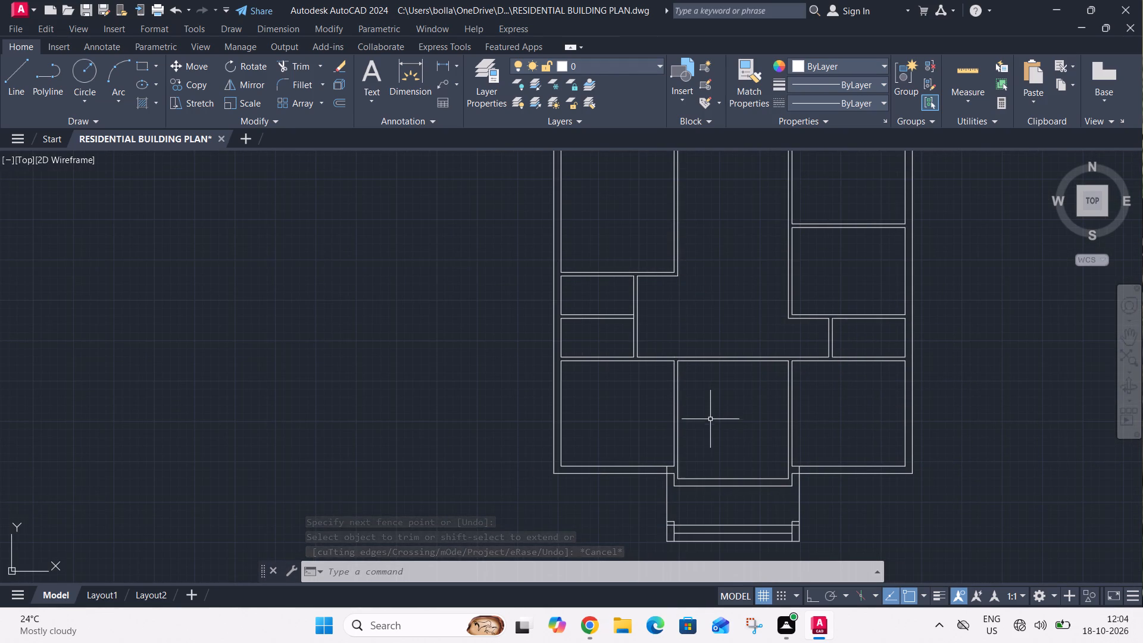
pyautogui.moveTo(736, 510); pyautogui.dragTo(699, 301, button='middle')
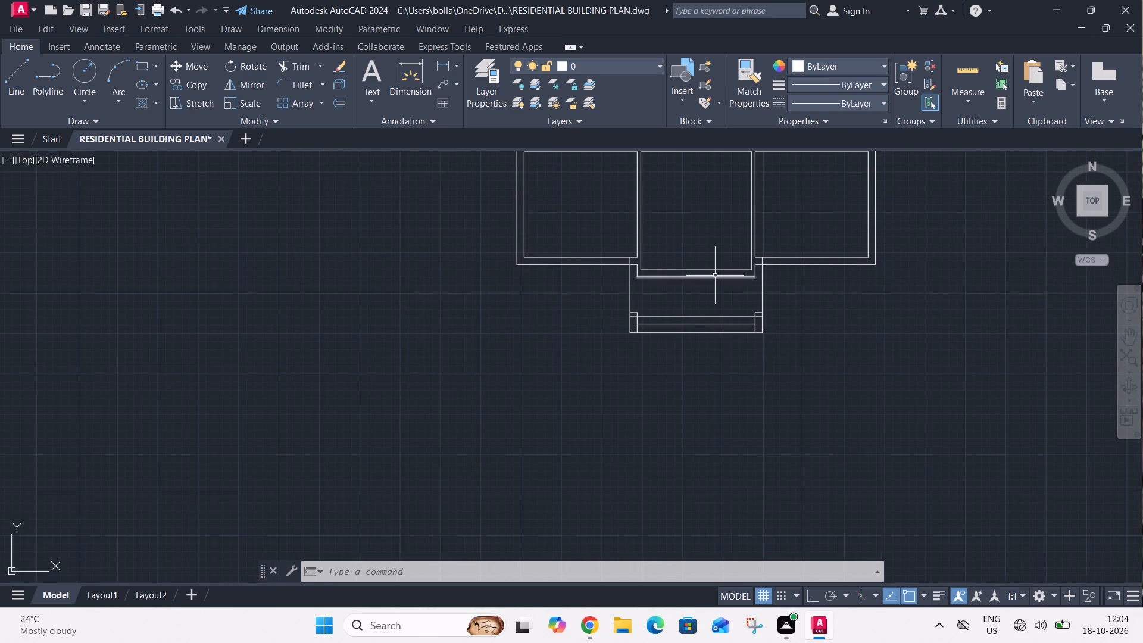
pyautogui.press('o')
pyautogui.press('space')
pyautogui.press('7')
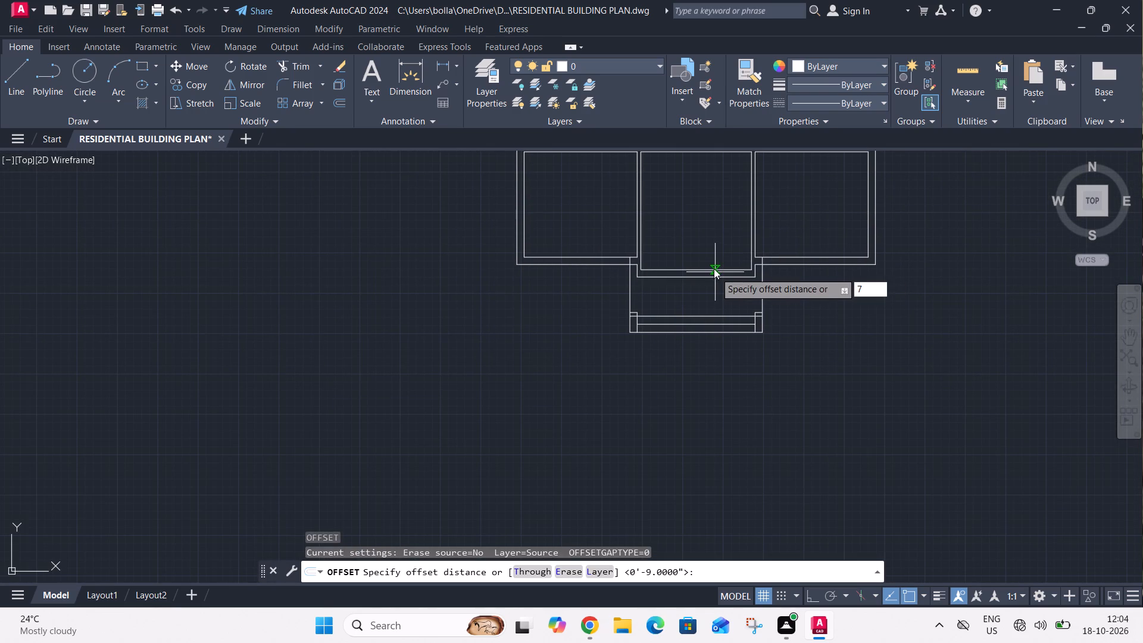
pyautogui.press("'")
pyautogui.press('Return')
pyautogui.click(706, 276)
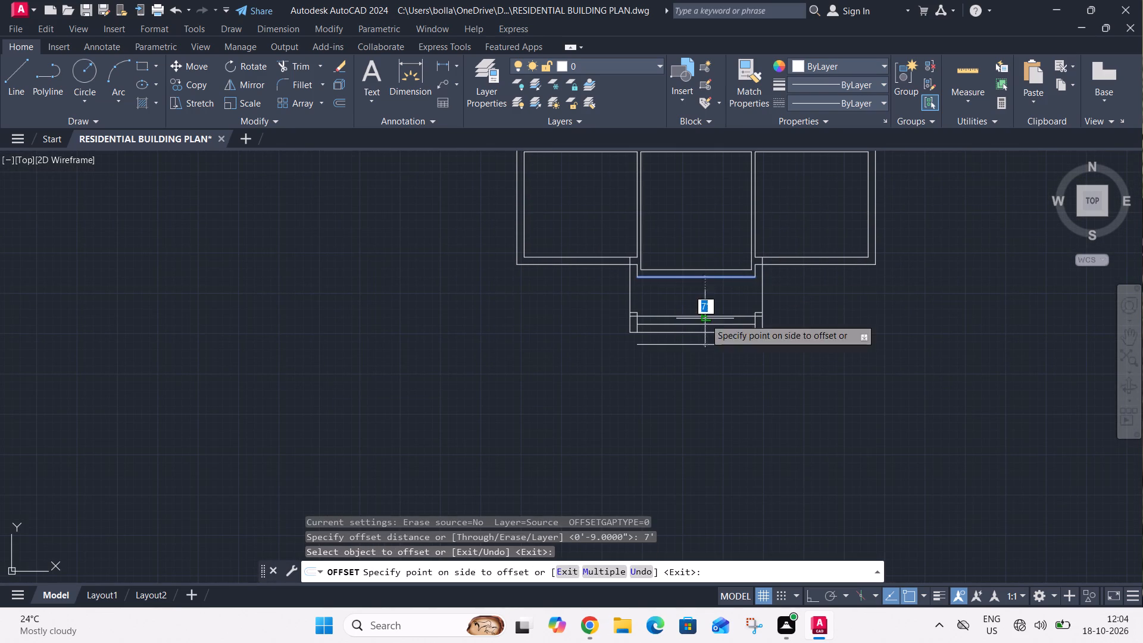
pyautogui.click(699, 340)
pyautogui.press('Escape')
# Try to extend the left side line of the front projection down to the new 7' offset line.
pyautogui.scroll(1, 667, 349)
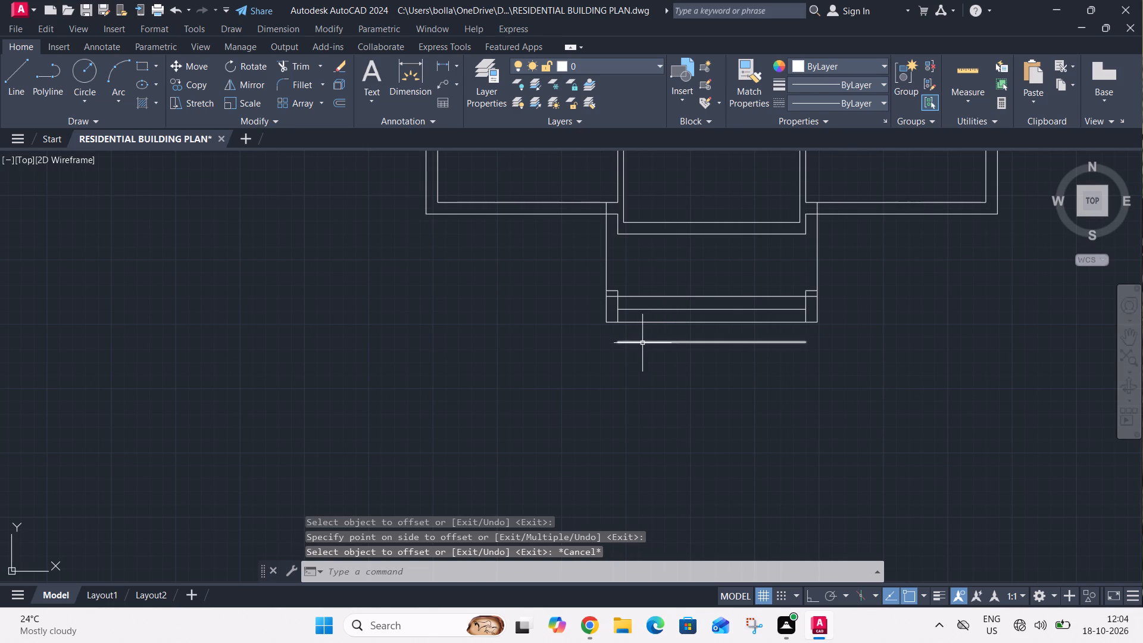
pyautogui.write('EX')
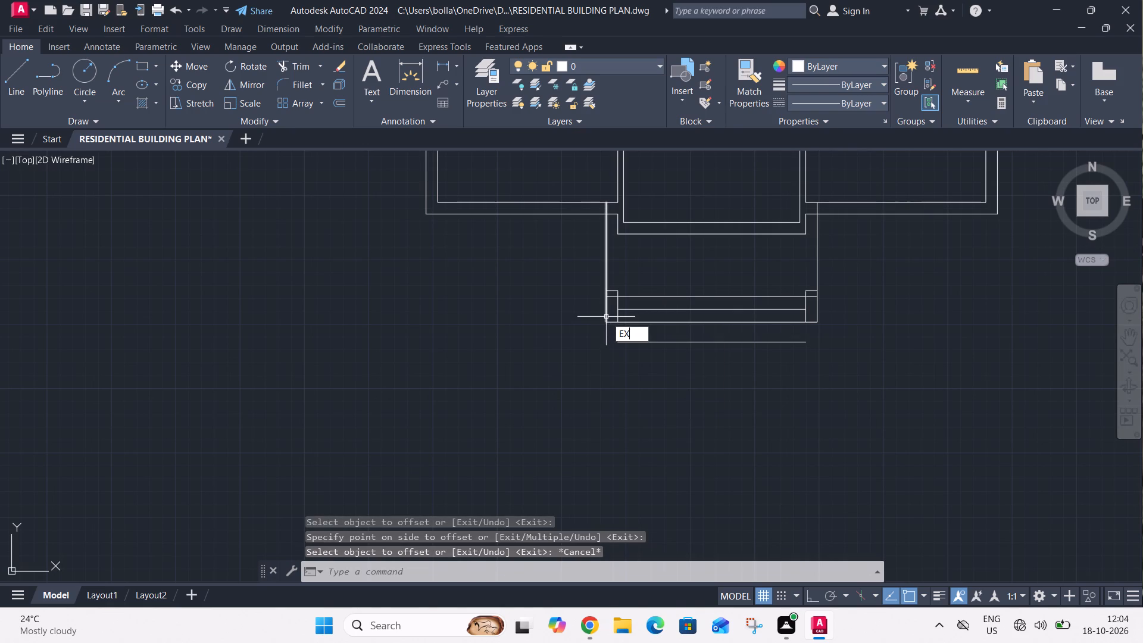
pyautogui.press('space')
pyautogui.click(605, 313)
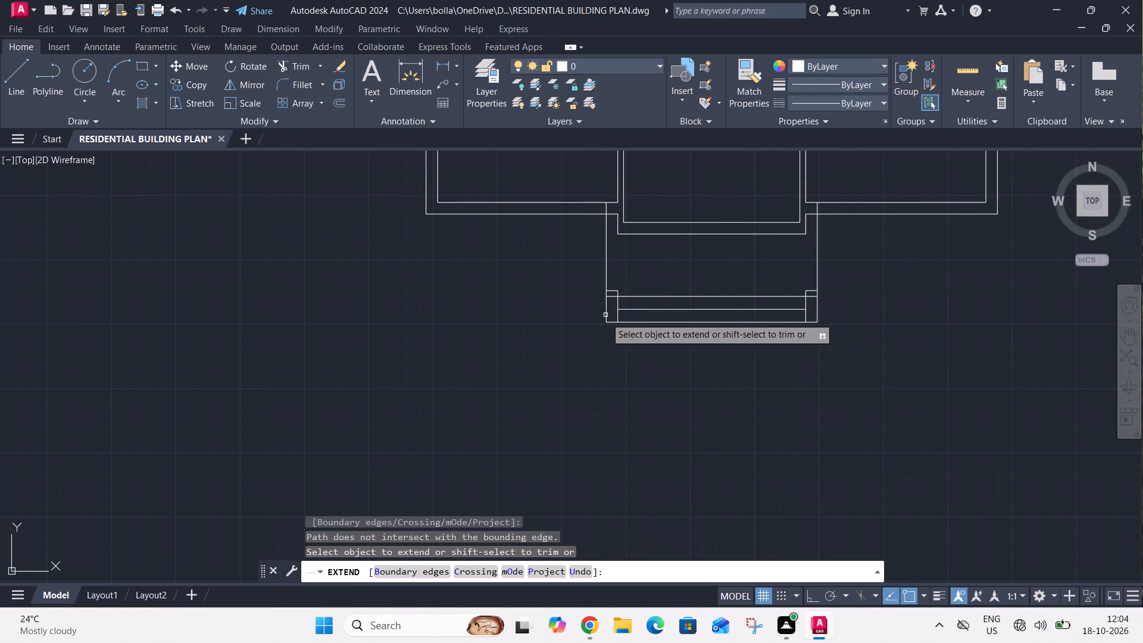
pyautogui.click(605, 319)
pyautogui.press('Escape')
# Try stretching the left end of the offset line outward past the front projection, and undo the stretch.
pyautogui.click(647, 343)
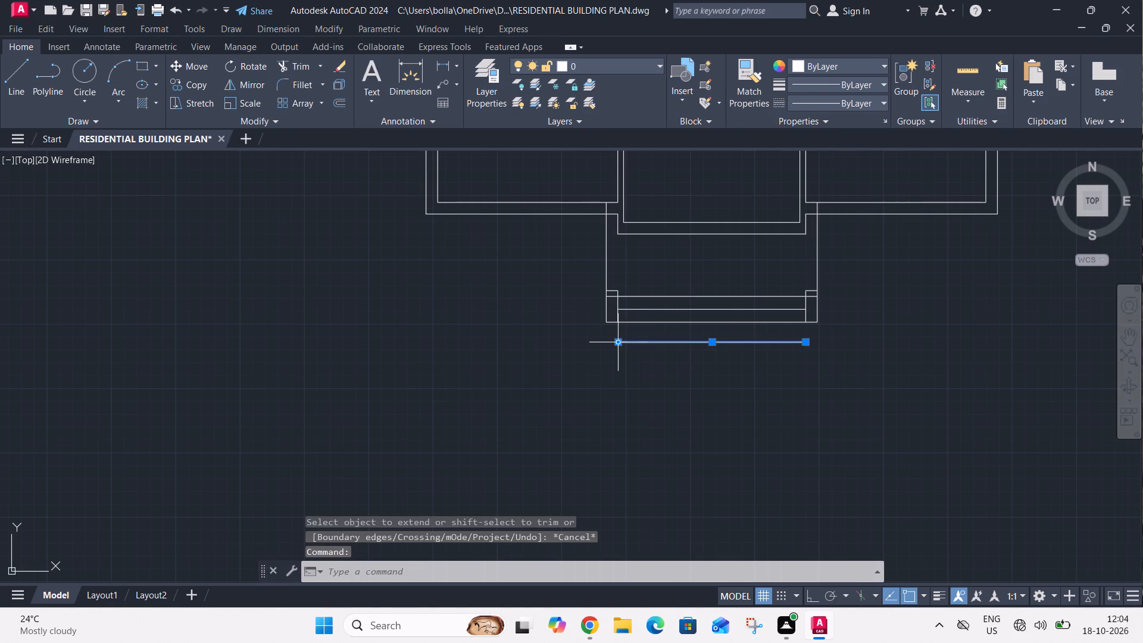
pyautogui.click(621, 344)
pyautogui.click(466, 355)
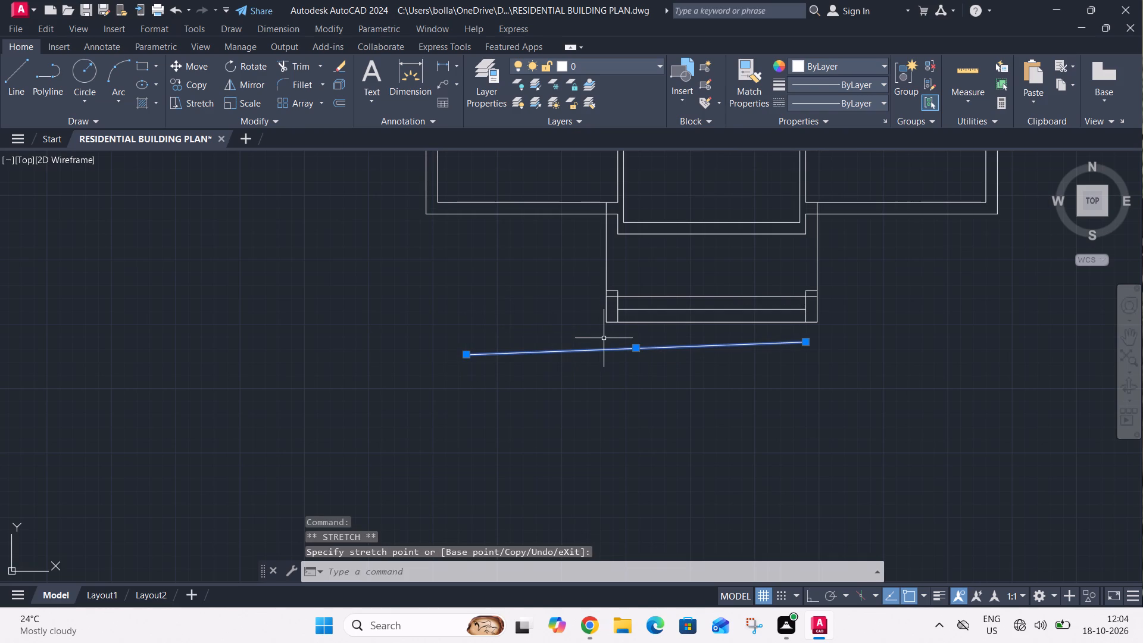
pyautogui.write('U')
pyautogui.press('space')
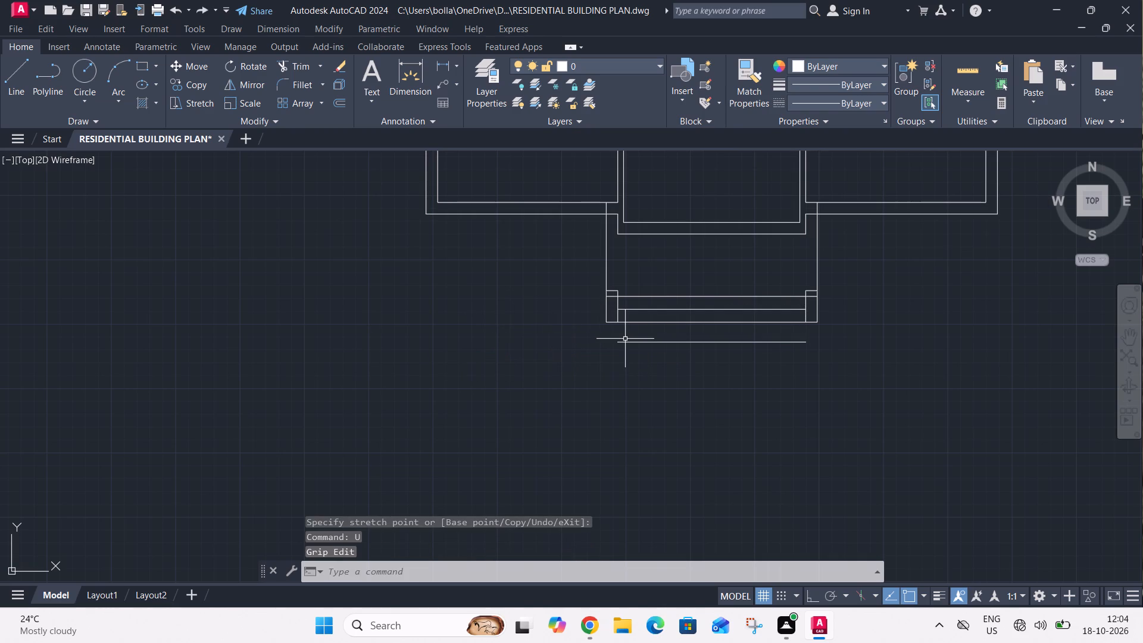
# With Ortho on, stretch both ends of the 7' offset line horizontally outward, well past the front projection's sides.
pyautogui.press('F8')
pyautogui.click(626, 342)
pyautogui.click(614, 340)
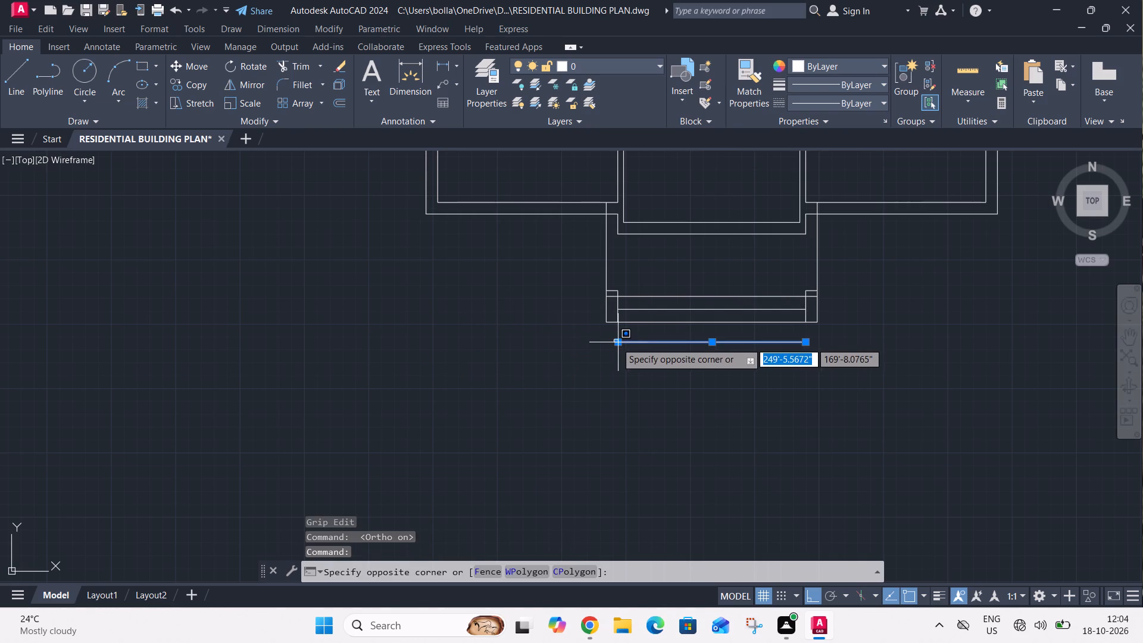
pyautogui.click(616, 342)
pyautogui.moveTo(617, 344); pyautogui.dragTo(609, 346)
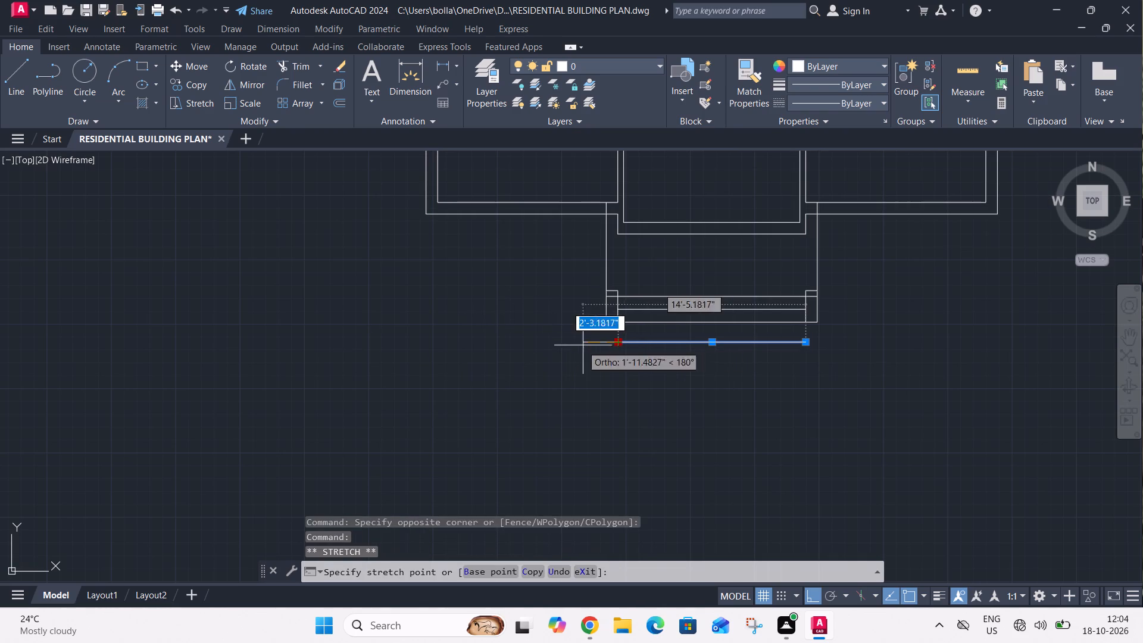
pyautogui.moveTo(355, 339); pyautogui.dragTo(368, 339)
pyautogui.click(810, 340)
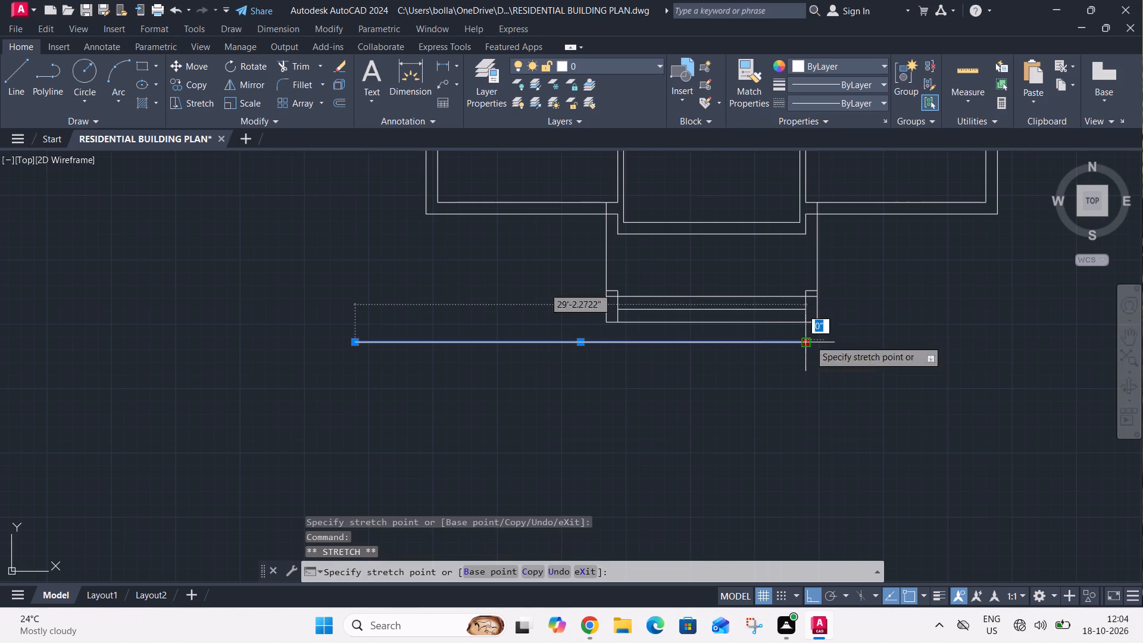
pyautogui.click(1073, 342)
pyautogui.press('Escape')
# Extend the front projection's left and right side lines down to the lengthened 7' offset line.
pyautogui.press('r')
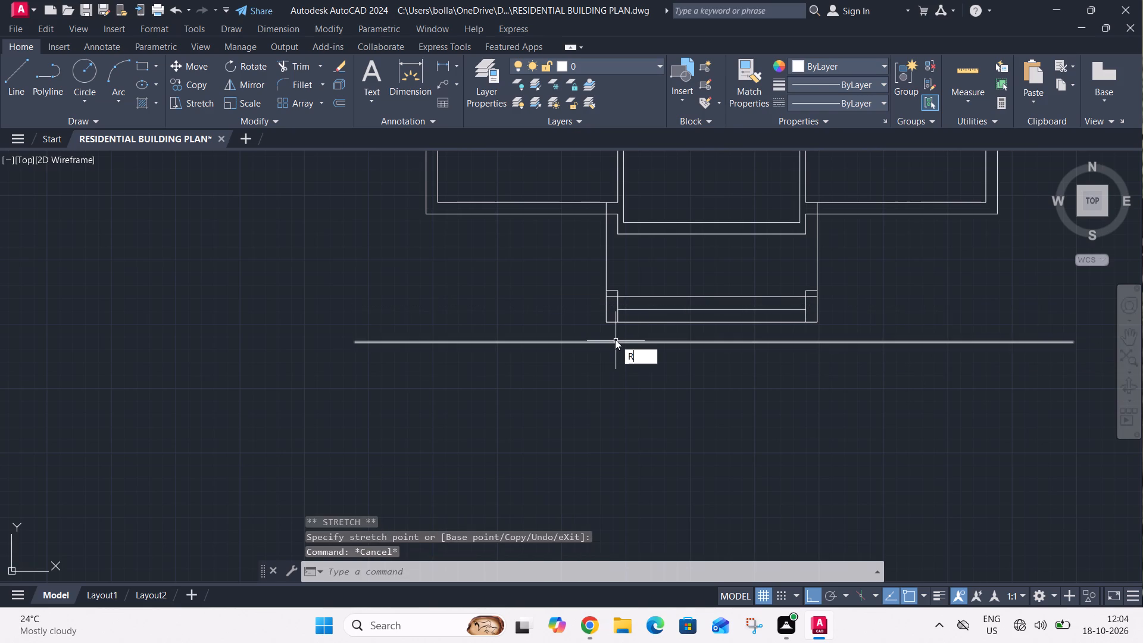
pyautogui.press('Escape')
pyautogui.write('EX')
pyautogui.press('space')
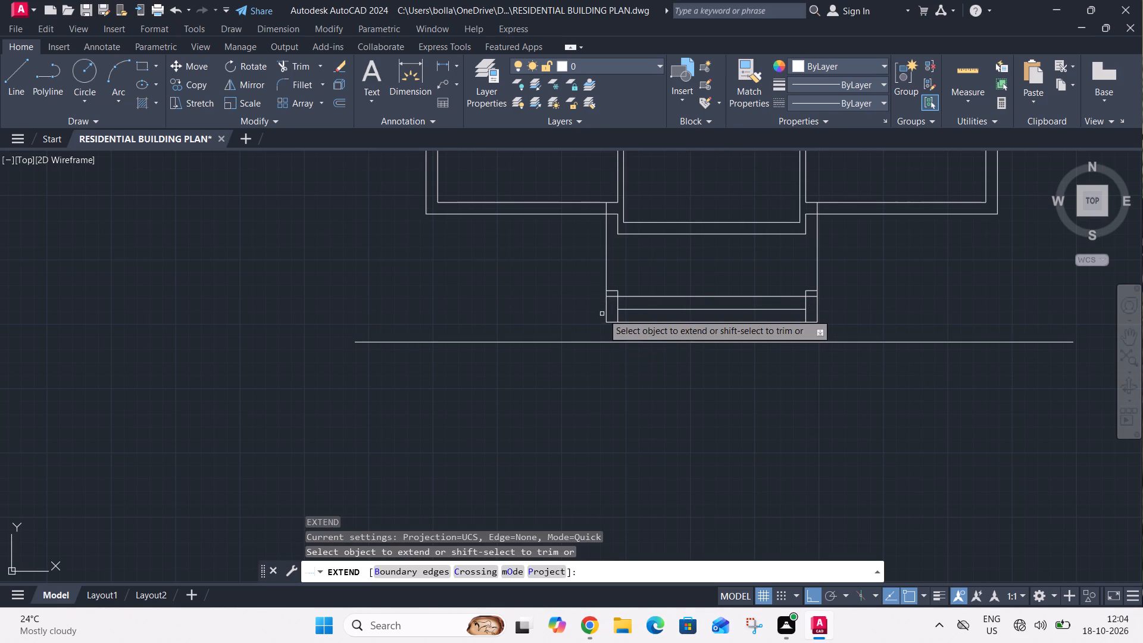
pyautogui.click(605, 312)
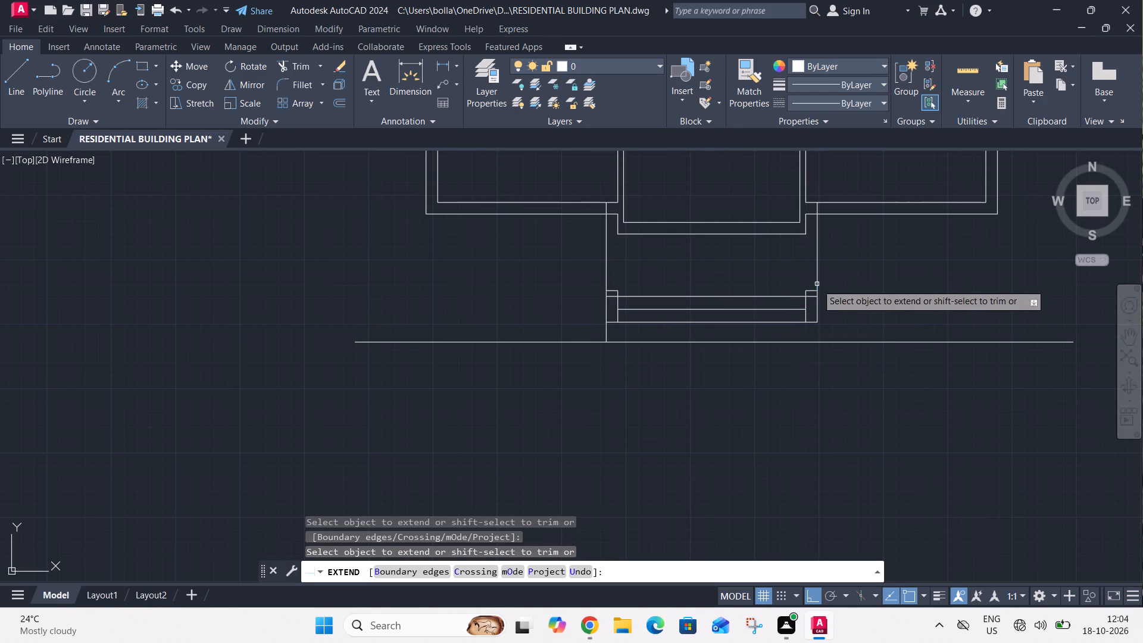
pyautogui.click(817, 284)
pyautogui.press('Escape')
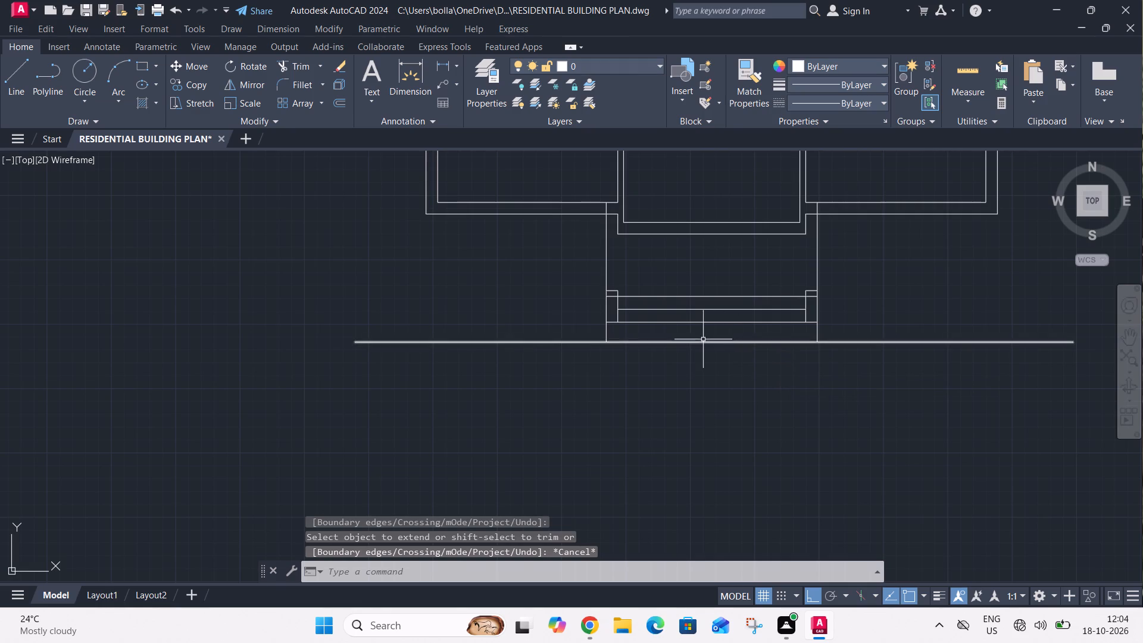
# Move the three horizontal front lines and both corner pier outlines of the projection straight down onto the 7' offset line.
pyautogui.scroll(1, 703, 338)
pyautogui.click(728, 239)
pyautogui.click(656, 342)
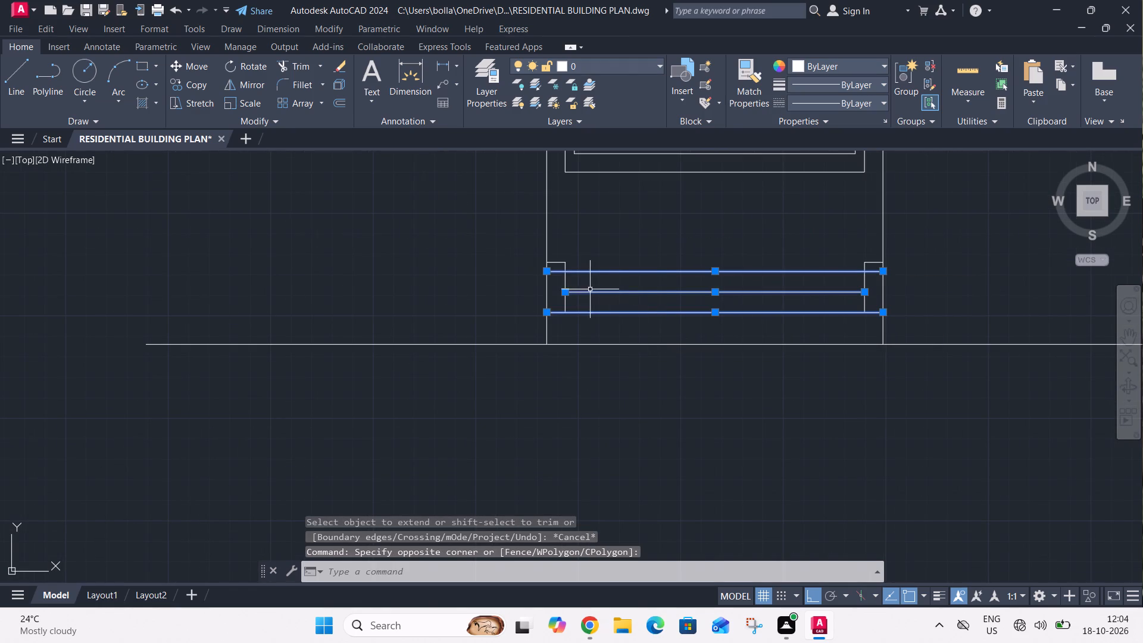
pyautogui.click(568, 260)
pyautogui.click(557, 267)
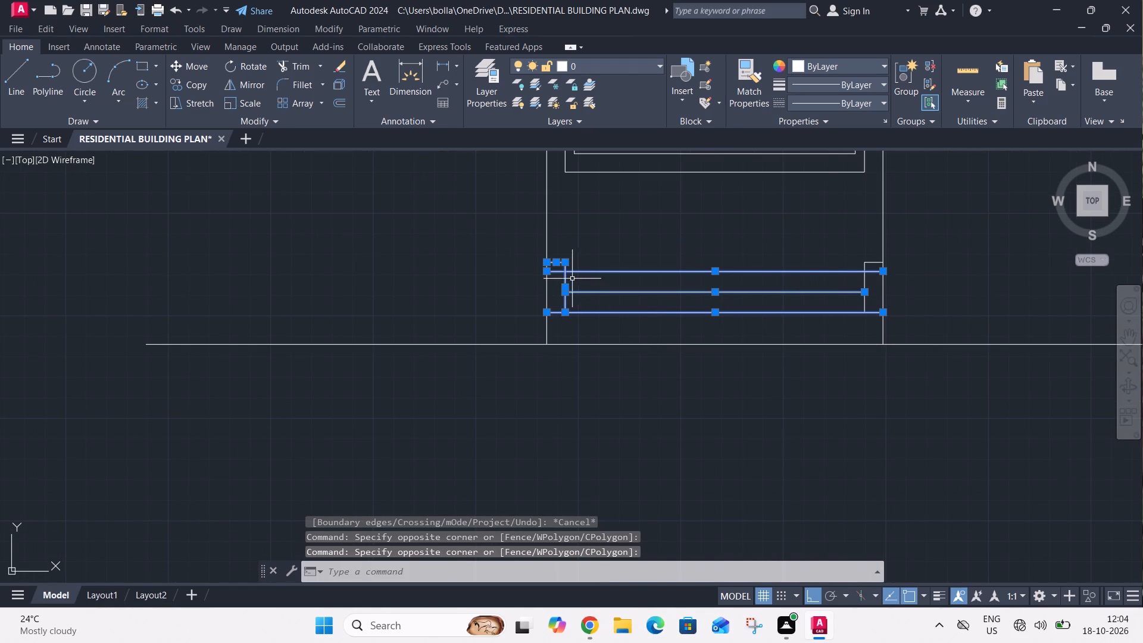
pyautogui.click(875, 282)
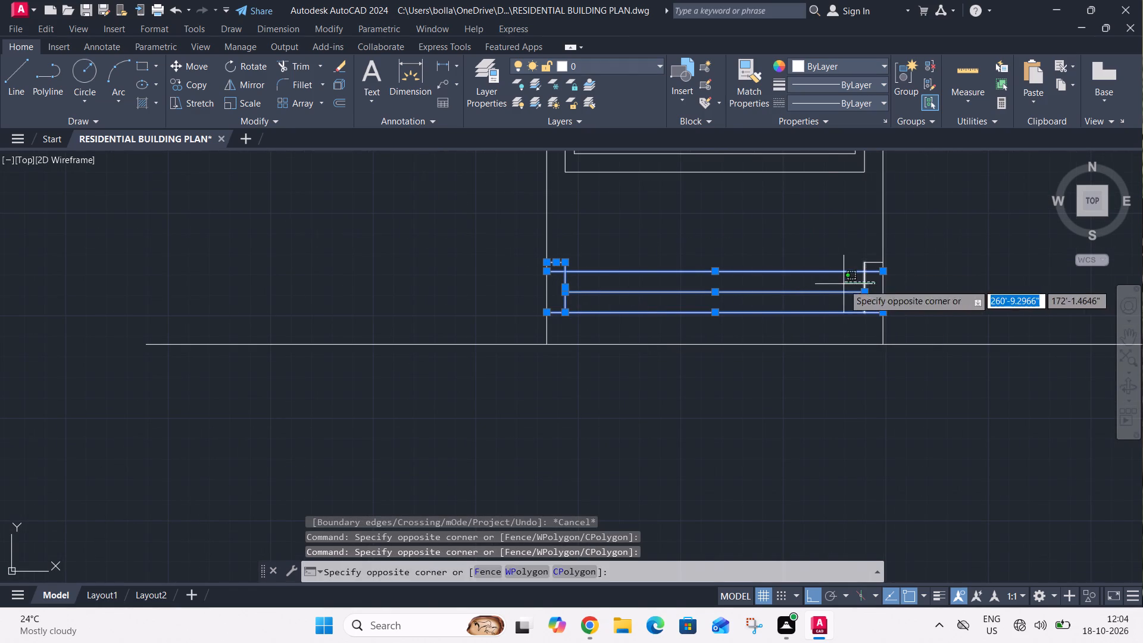
pyautogui.click(844, 284)
pyautogui.click(877, 257)
pyautogui.click(872, 264)
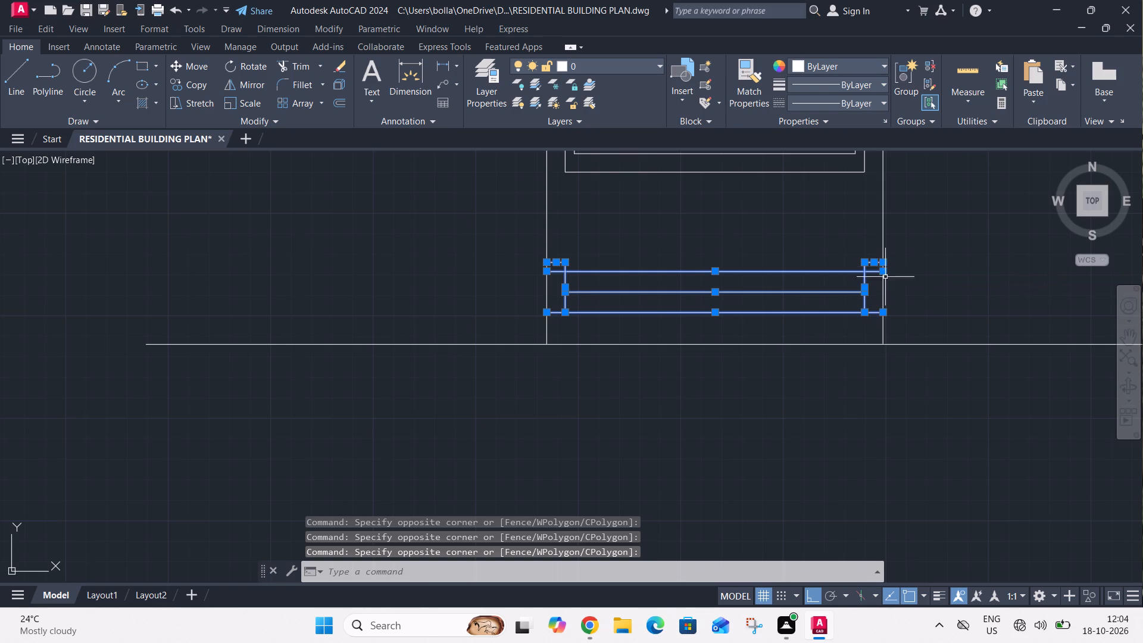
pyautogui.write('M')
pyautogui.press('space')
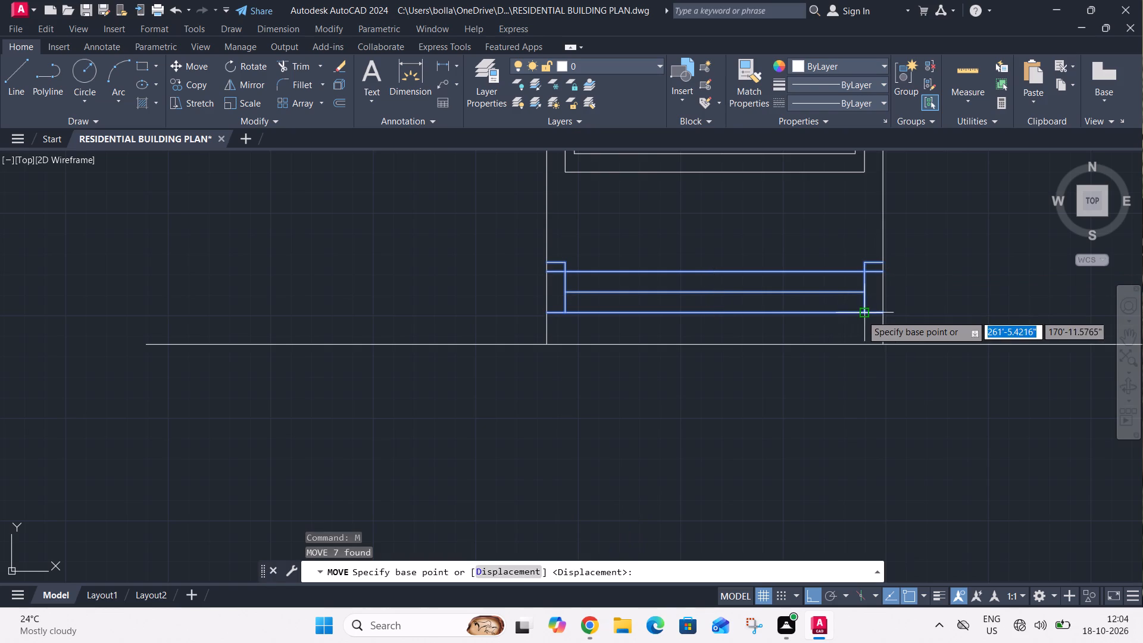
pyautogui.click(880, 311)
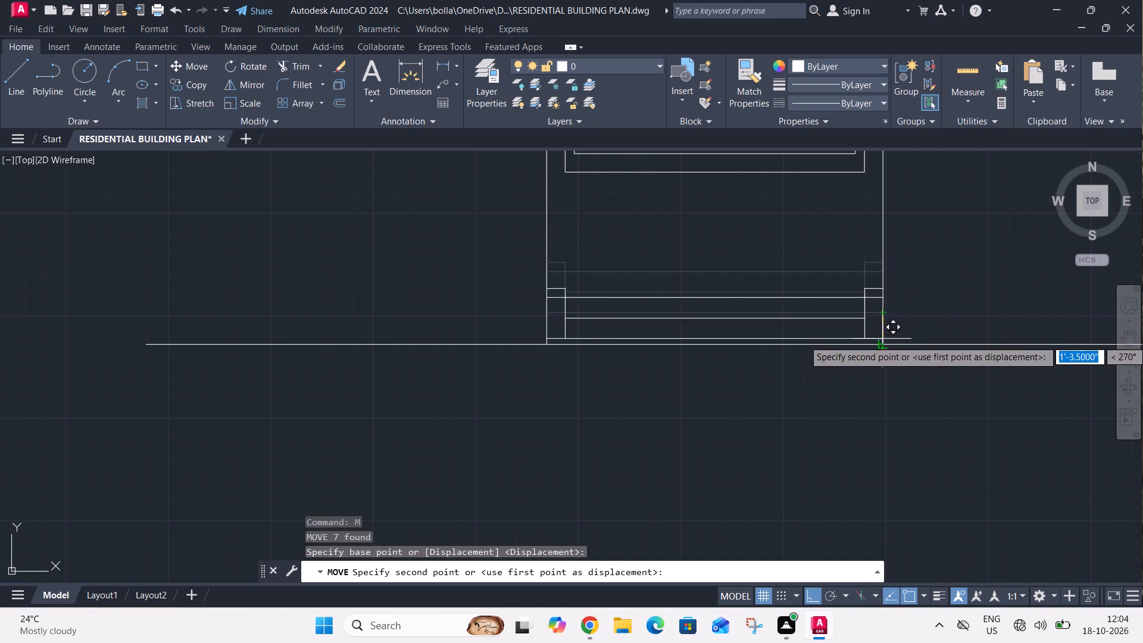
pyautogui.click(883, 346)
pyautogui.press('Escape')
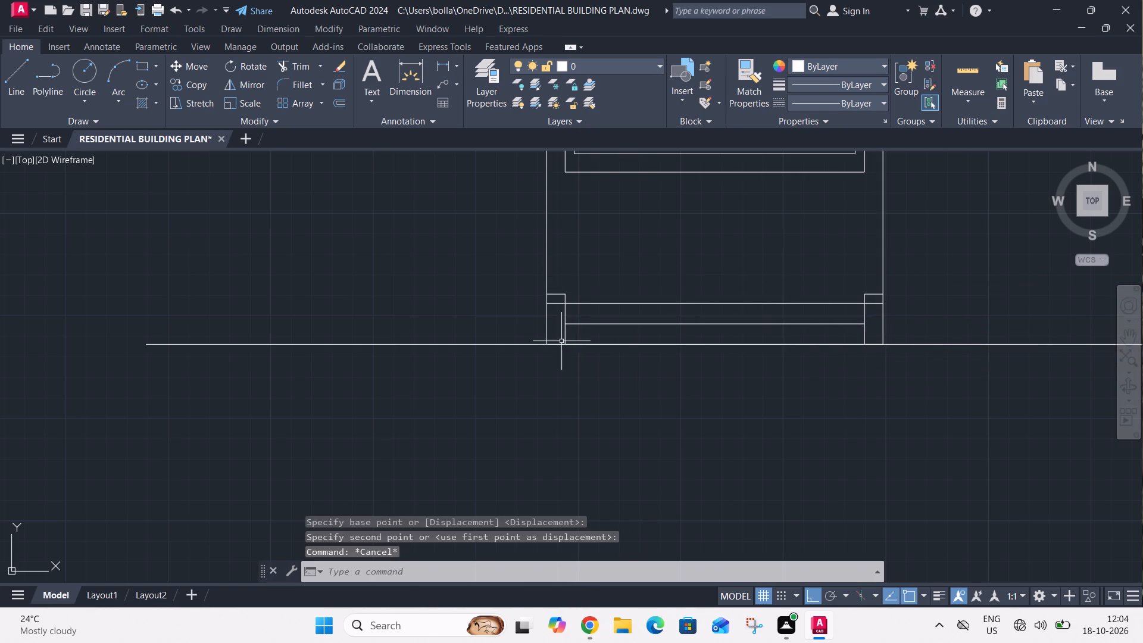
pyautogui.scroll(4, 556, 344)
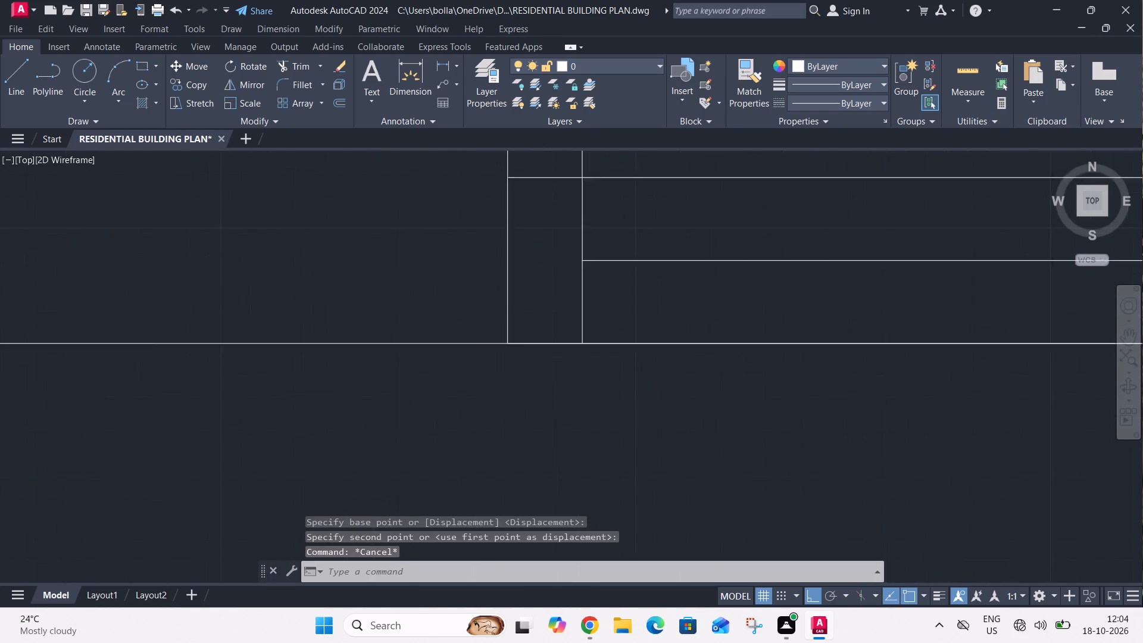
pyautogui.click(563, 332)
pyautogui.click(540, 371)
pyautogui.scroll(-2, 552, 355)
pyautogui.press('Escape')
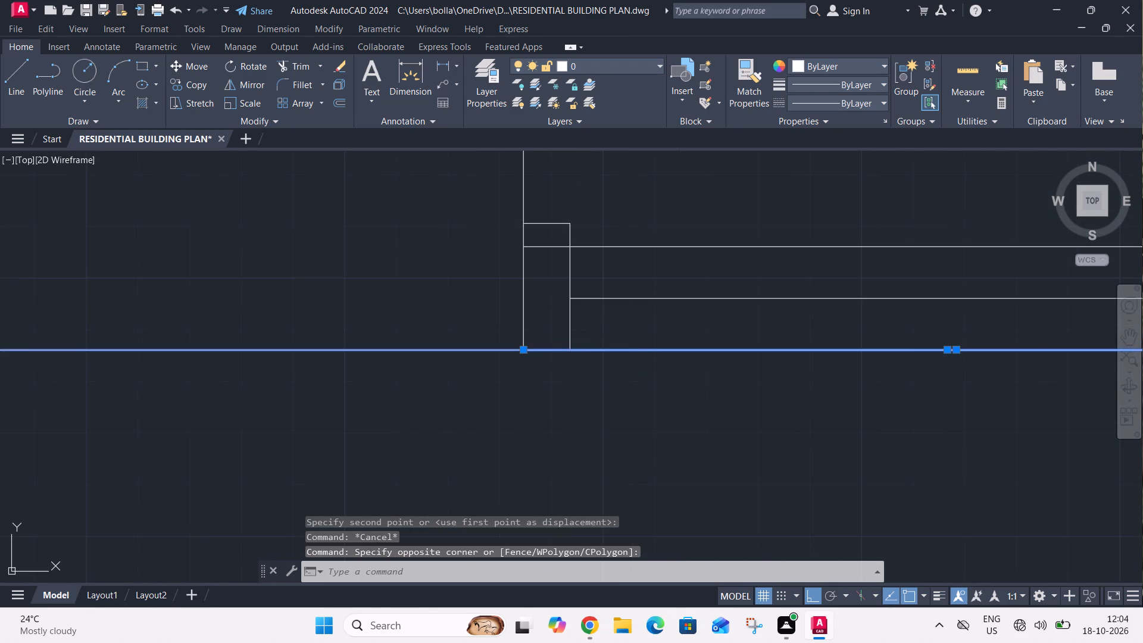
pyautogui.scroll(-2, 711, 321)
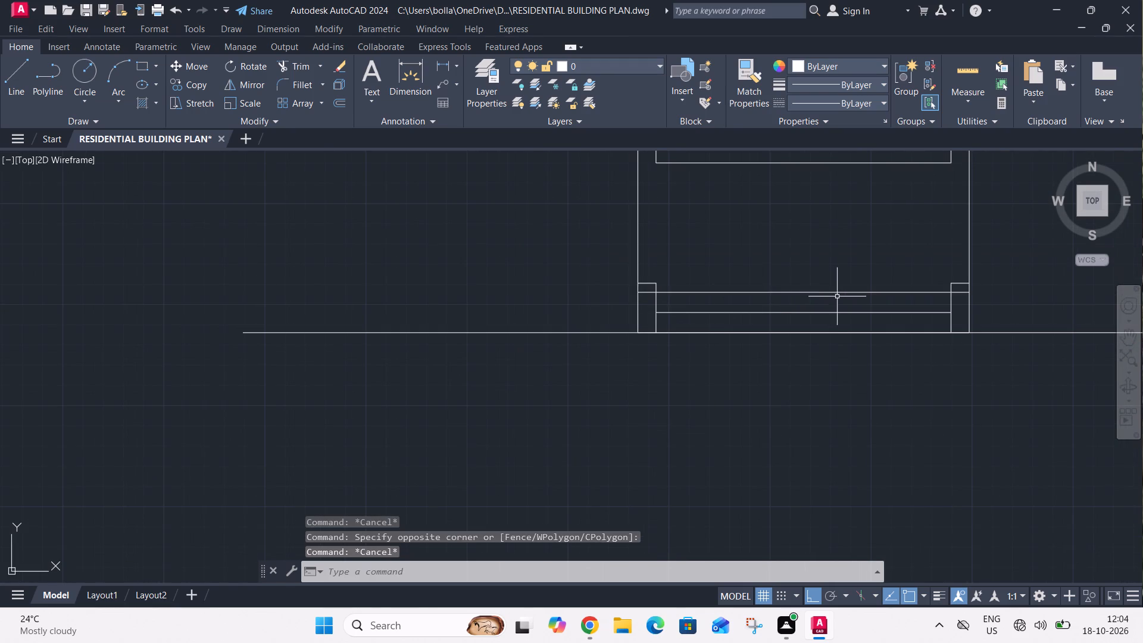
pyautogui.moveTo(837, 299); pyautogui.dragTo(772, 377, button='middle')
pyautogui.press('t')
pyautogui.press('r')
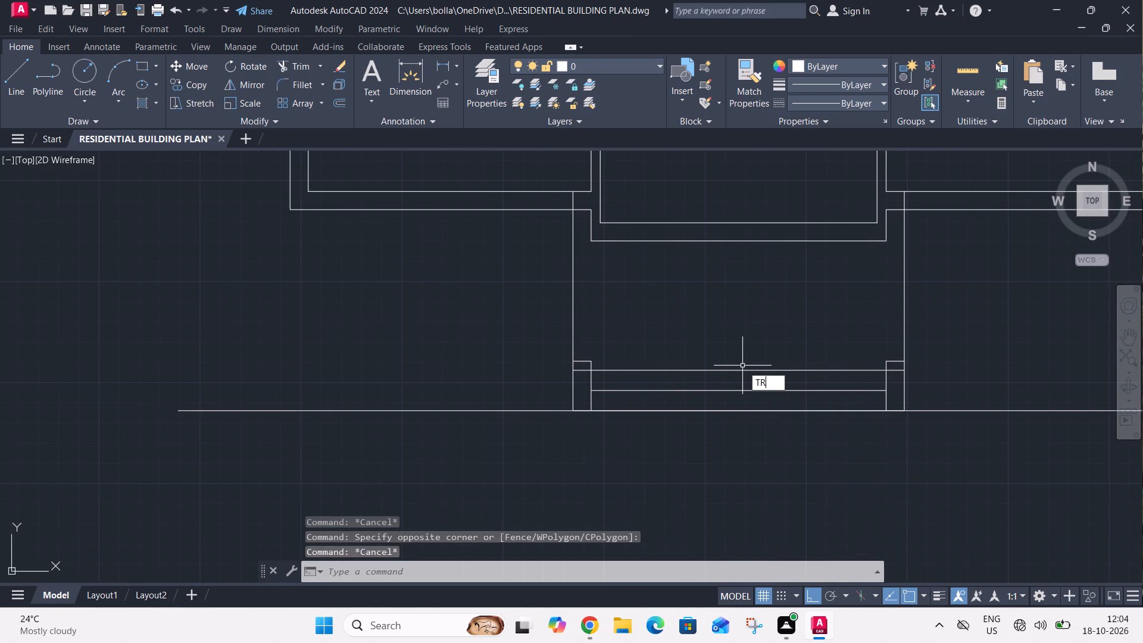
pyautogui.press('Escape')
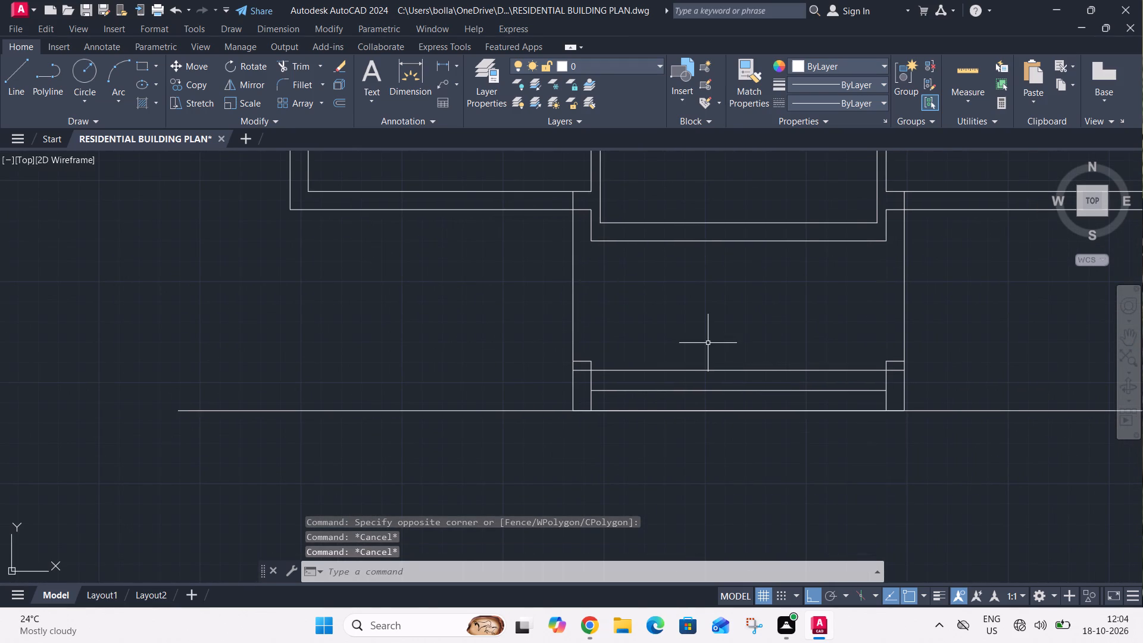
# Trim the overhanging ends of the 7' offset line beyond the left and right sides of the front projection.
pyautogui.scroll(-1, 704, 340)
pyautogui.write('TR')
pyautogui.press('space')
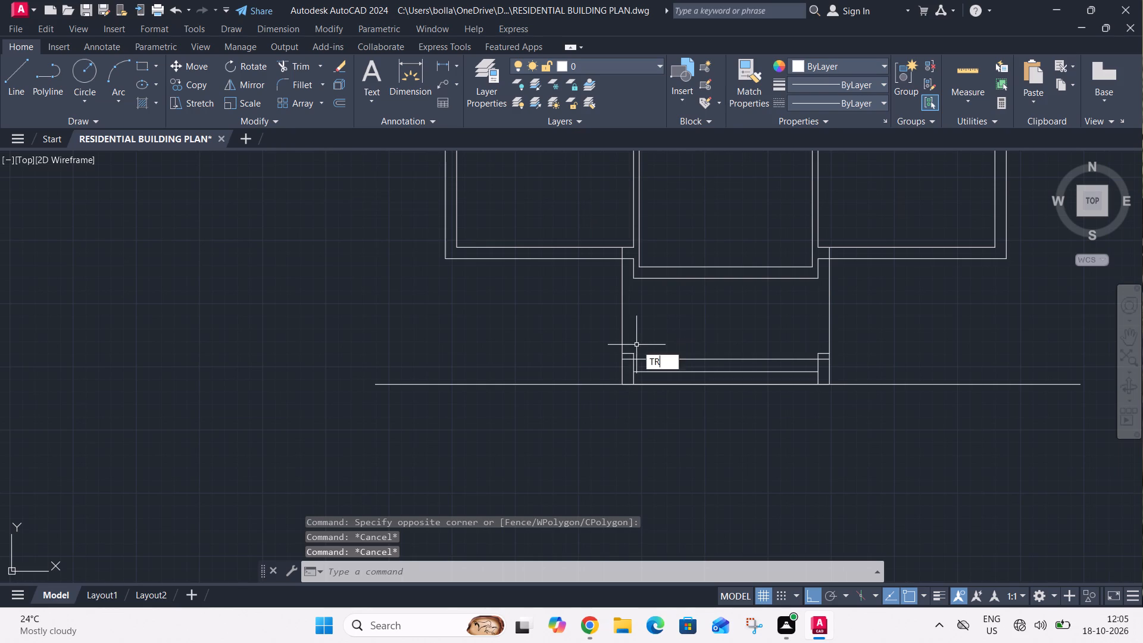
pyautogui.click(532, 414)
pyautogui.click(521, 335)
pyautogui.click(918, 435)
pyautogui.click(945, 349)
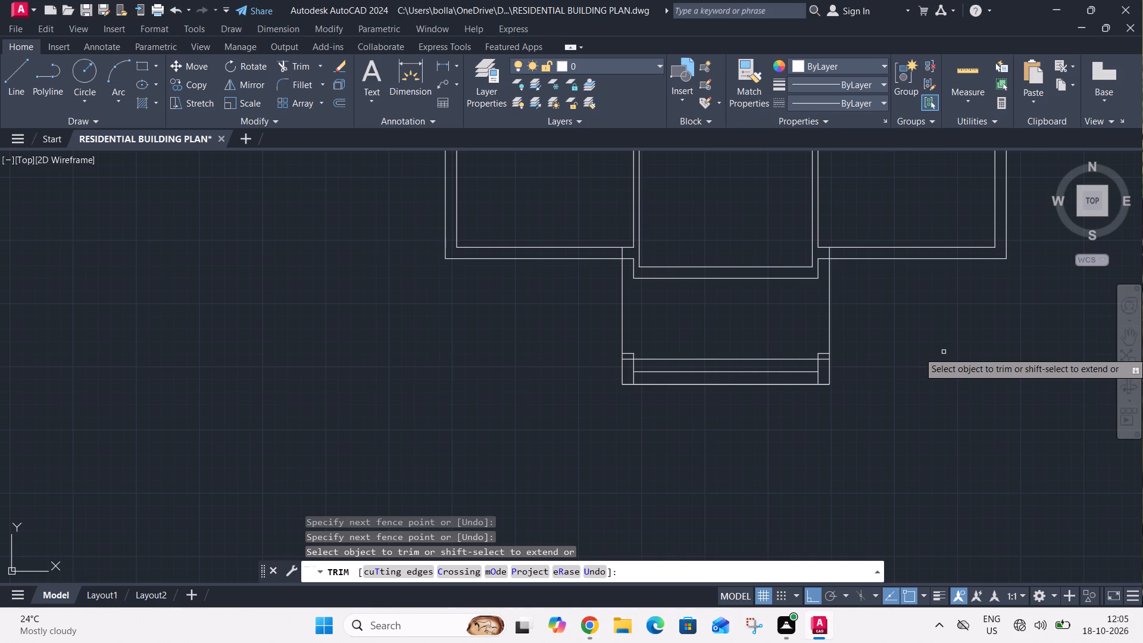
pyautogui.scroll(-2, 792, 424)
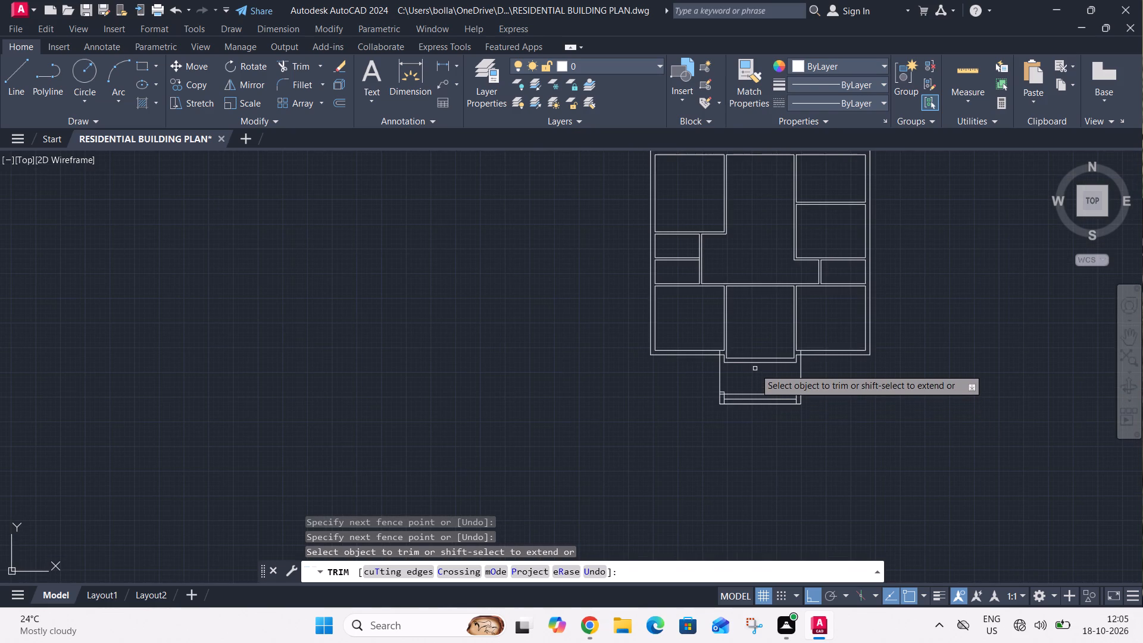
pyautogui.scroll(-1, 755, 369)
pyautogui.press('Escape')
# Create a new layer named WALL.
pyautogui.scroll(3, 755, 366)
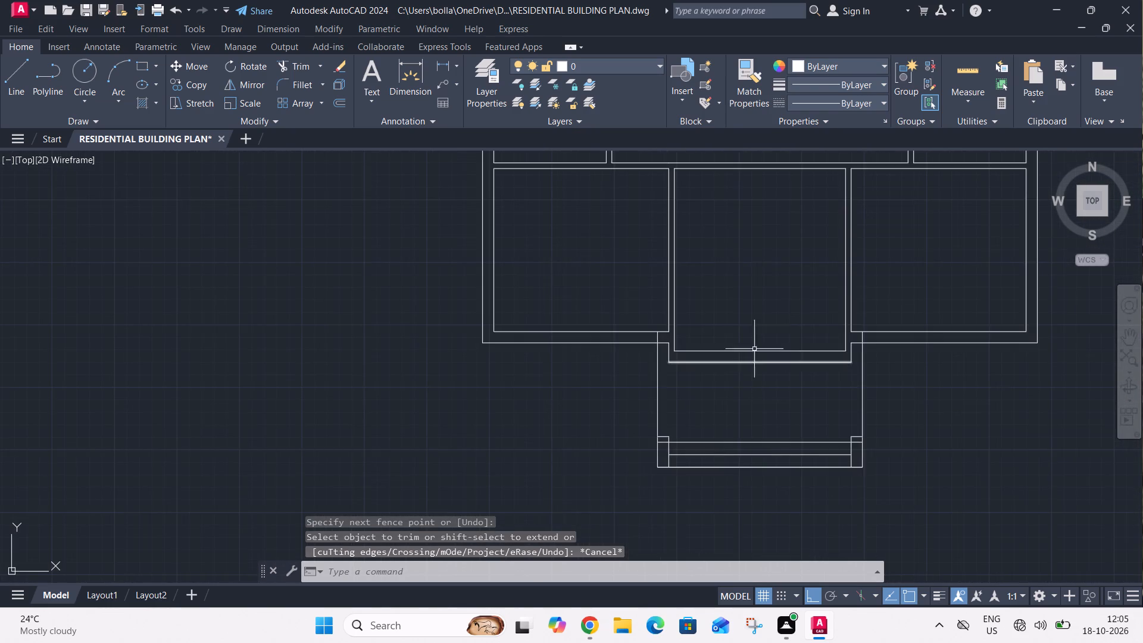
pyautogui.moveTo(766, 277); pyautogui.dragTo(702, 386, button='middle')
pyautogui.scroll(1, 766, 277)
pyautogui.scroll(-4, 702, 386)
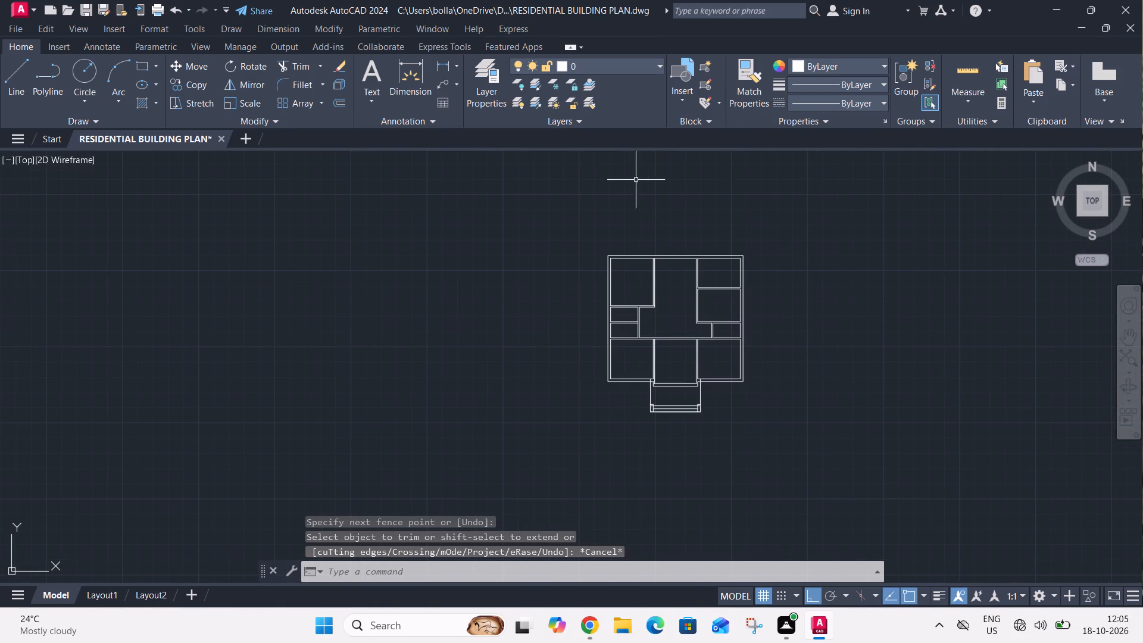
pyautogui.click(472, 76)
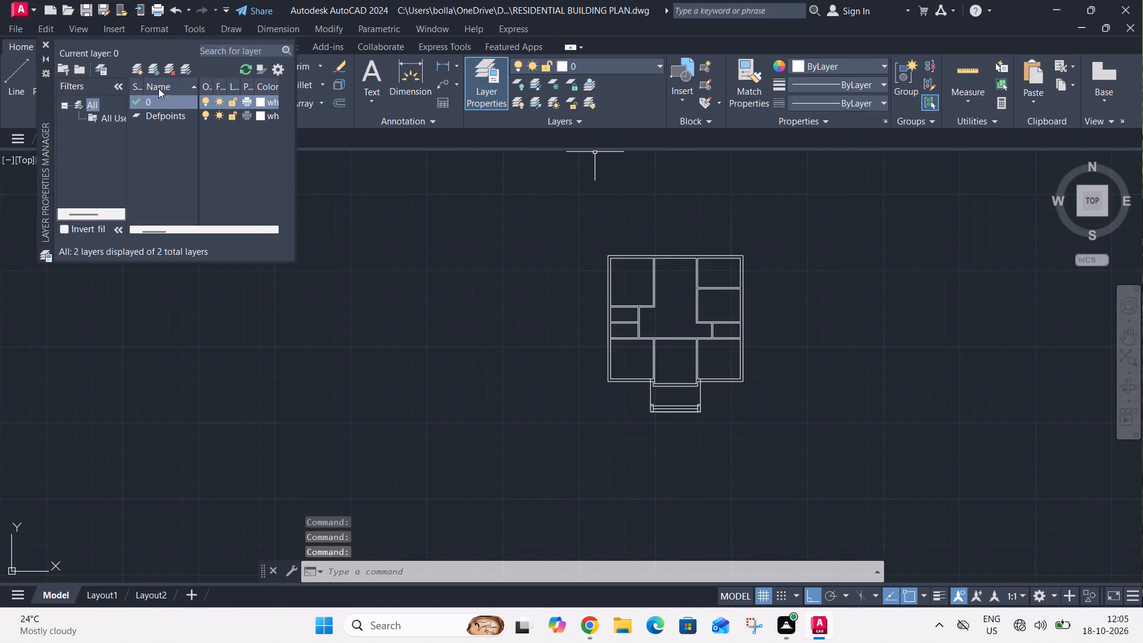
pyautogui.click(140, 67)
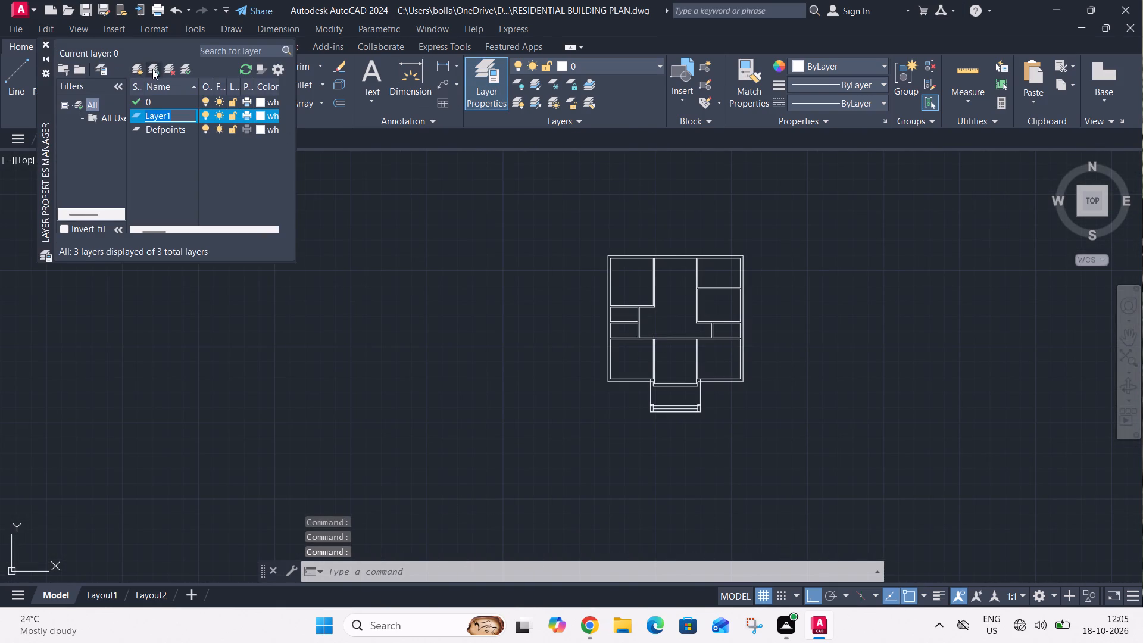
pyautogui.write('WA')
pyautogui.write('LL')
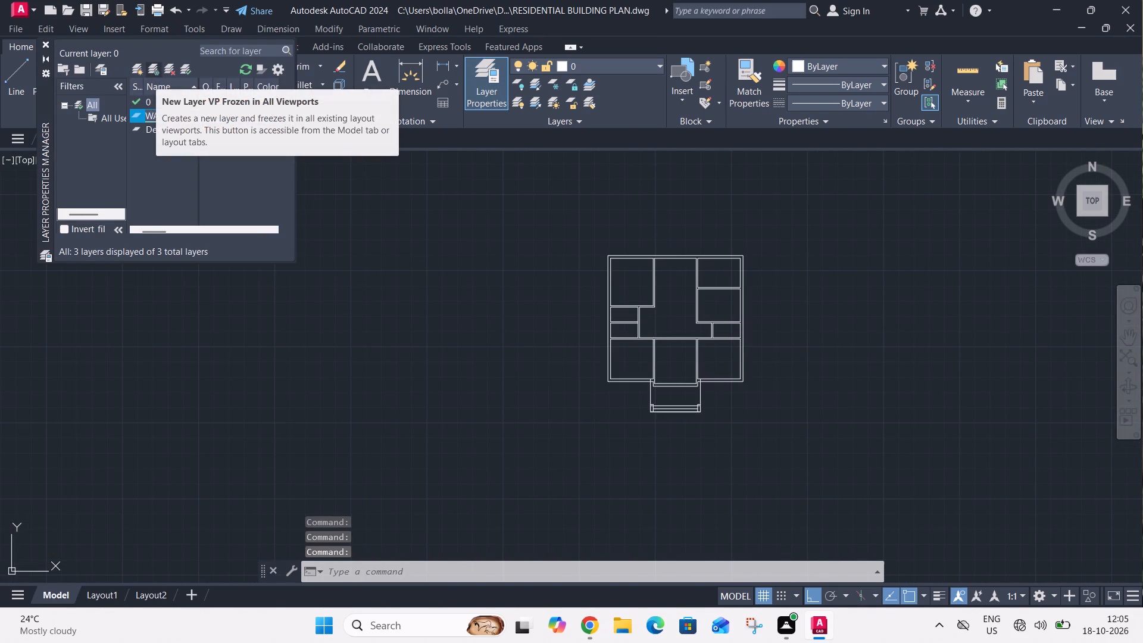
# Add two more new layers after WALL.
pyautogui.click(140, 70)
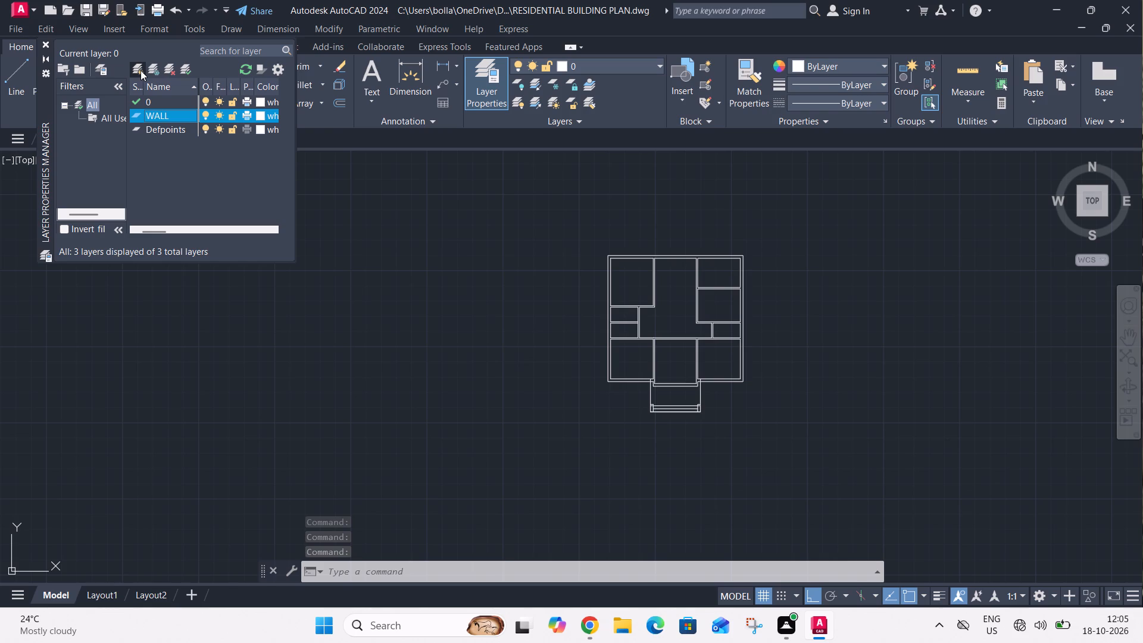
pyautogui.click(140, 70)
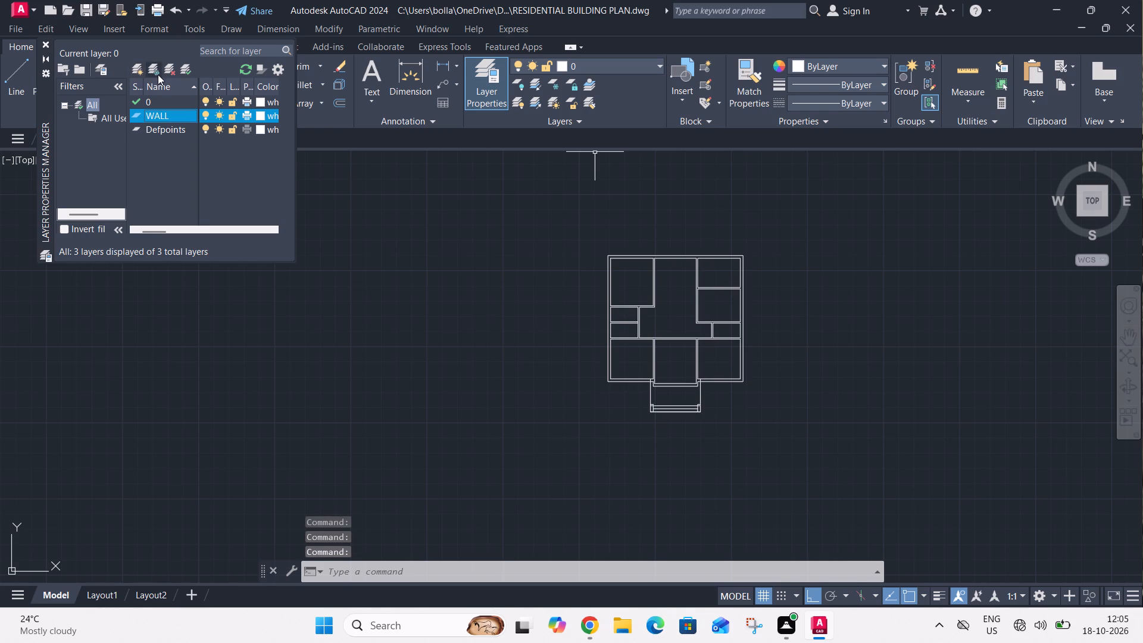
# Rename the first of the two added layers, Layer1, as WINDOWS.
pyautogui.doubleClick(165, 124)
pyautogui.tripleClick(173, 132)
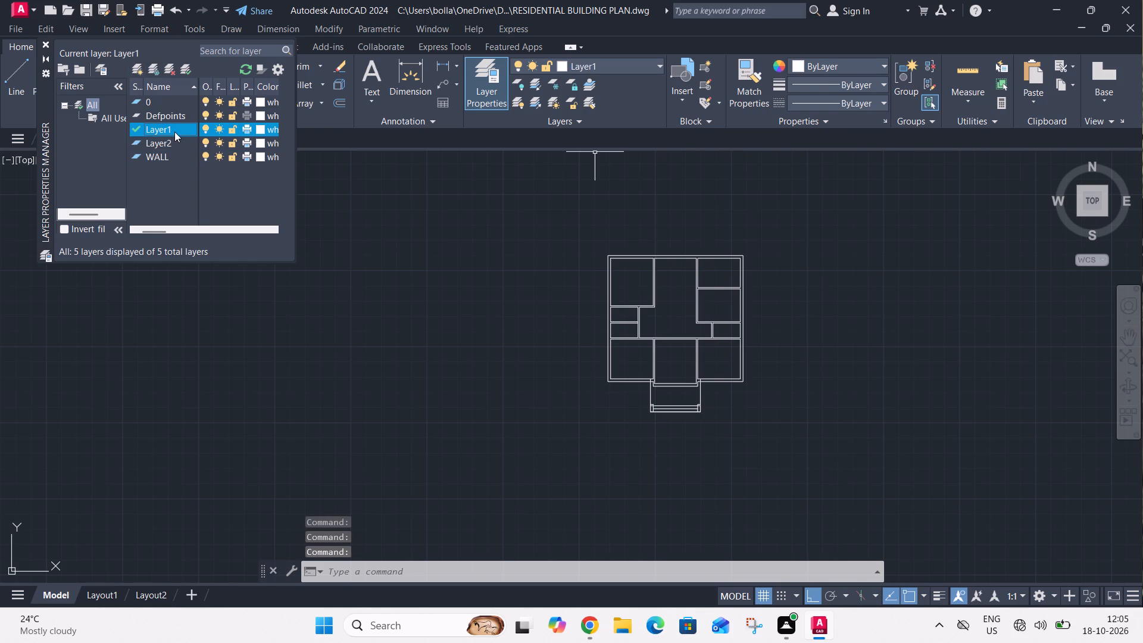
pyautogui.doubleClick(174, 132)
pyautogui.moveTo(176, 132); pyautogui.dragTo(180, 138)
pyautogui.click(179, 127)
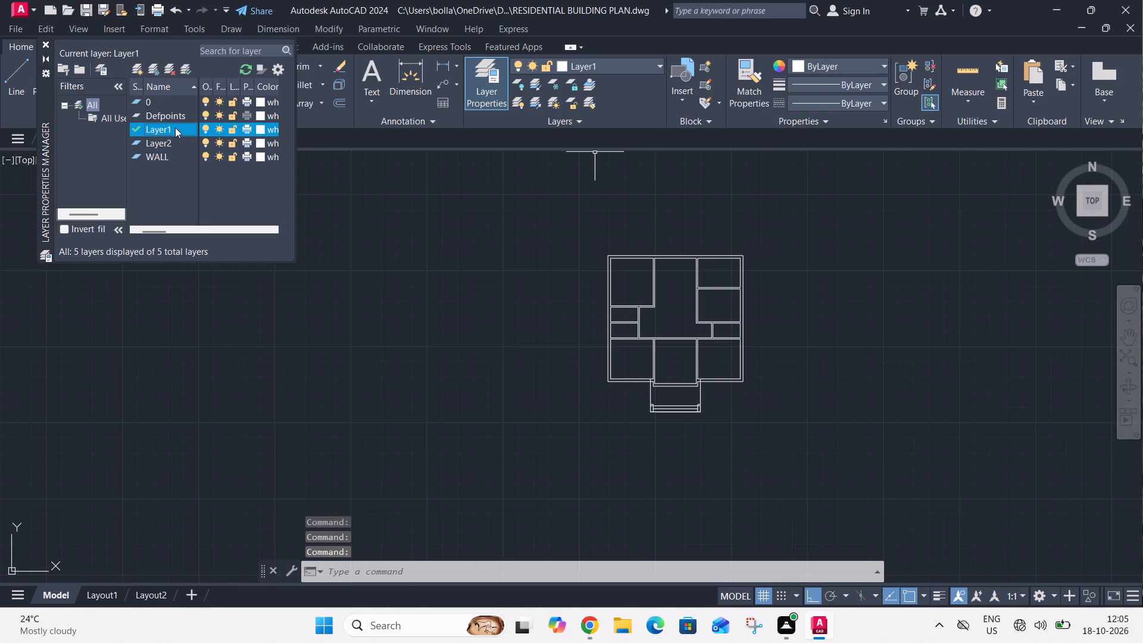
pyautogui.click(167, 130)
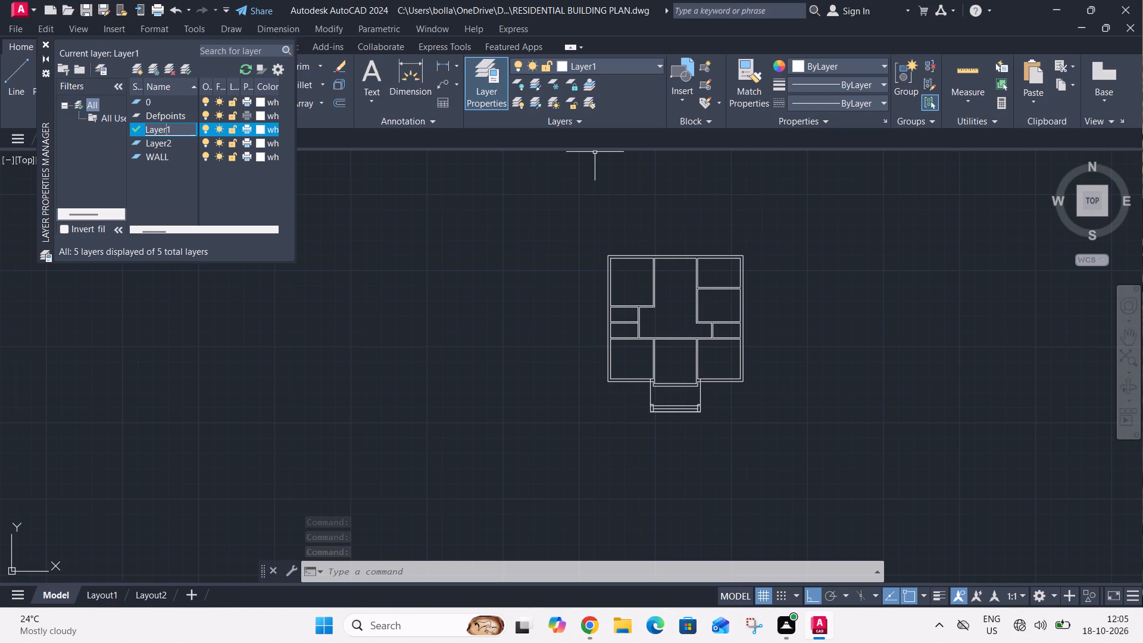
pyautogui.click(172, 124)
pyautogui.press('BackSpace')
pyautogui.press('BackSpace')
pyautogui.press('BackSpace')
pyautogui.press('BackSpace')
pyautogui.press('BackSpace')
pyautogui.press('BackSpace')
pyautogui.press('BackSpace')
pyautogui.press('BackSpace')
pyautogui.press('BackSpace')
pyautogui.press('BackSpace')
pyautogui.press('BackSpace')
pyautogui.press('BackSpace')
pyautogui.write('WINDOWS')
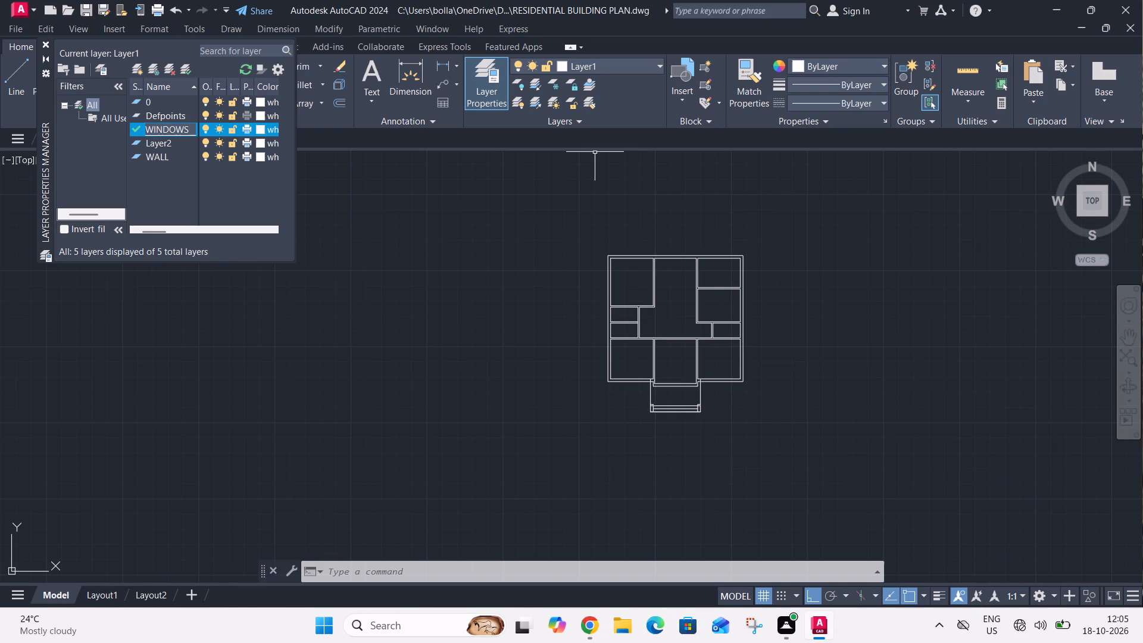
# Rename Layer2, the second of the two added layers, as DOORS.
pyautogui.doubleClick(169, 142)
pyautogui.tripleClick(173, 146)
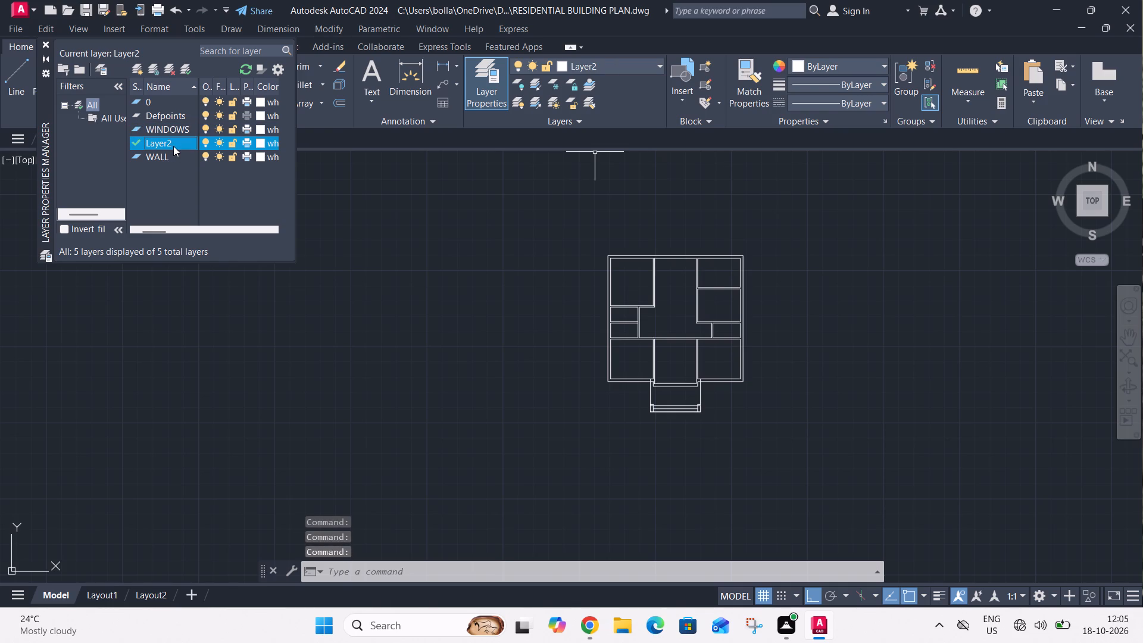
pyautogui.doubleClick(173, 146)
pyautogui.doubleClick(172, 145)
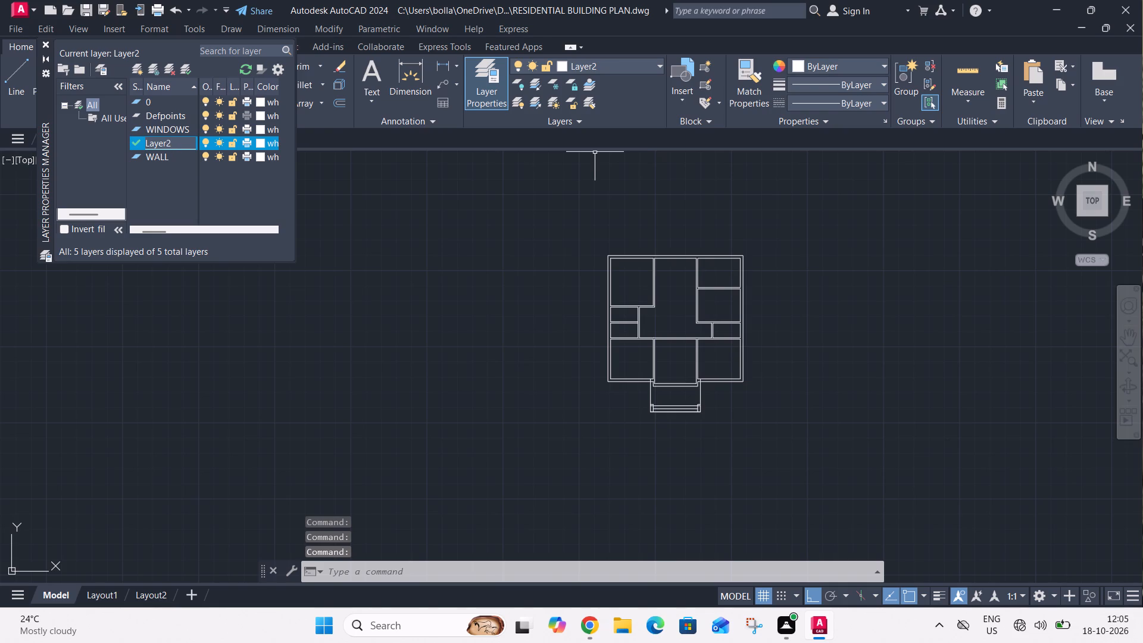
pyautogui.press('BackSpace')
pyautogui.press('BackSpace')
pyautogui.press('BackSpace')
pyautogui.press('BackSpace')
pyautogui.press('BackSpace')
pyautogui.press('BackSpace')
pyautogui.press('BackSpace')
pyautogui.press('BackSpace')
pyautogui.press('BackSpace')
pyautogui.press('BackSpace')
pyautogui.press('BackSpace')
pyautogui.press('BackSpace')
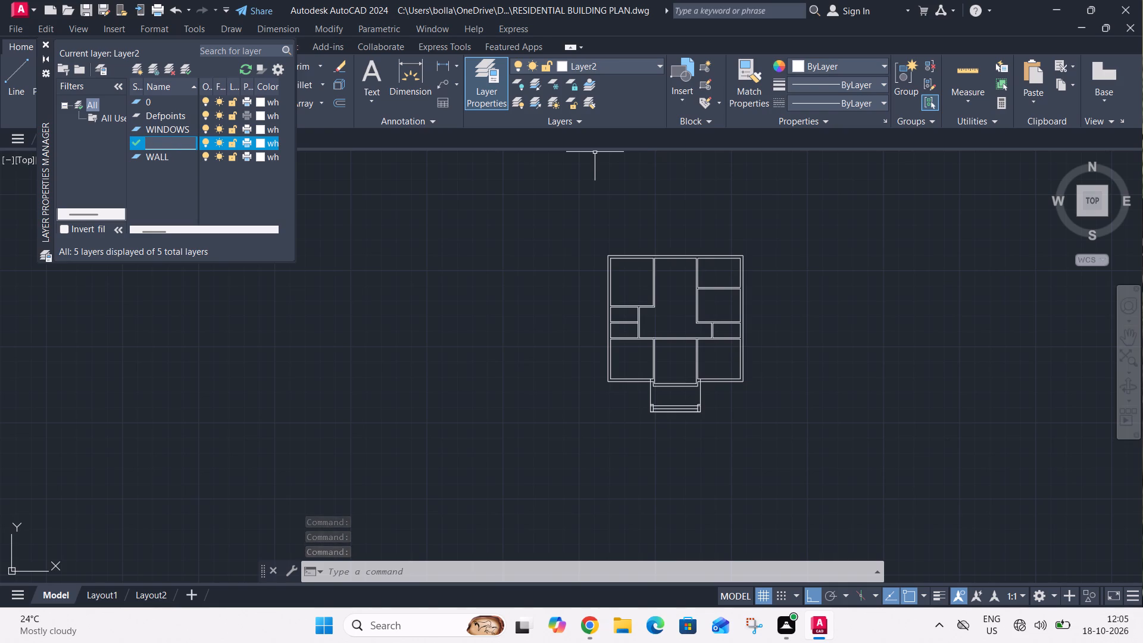
pyautogui.write('DOOORS')
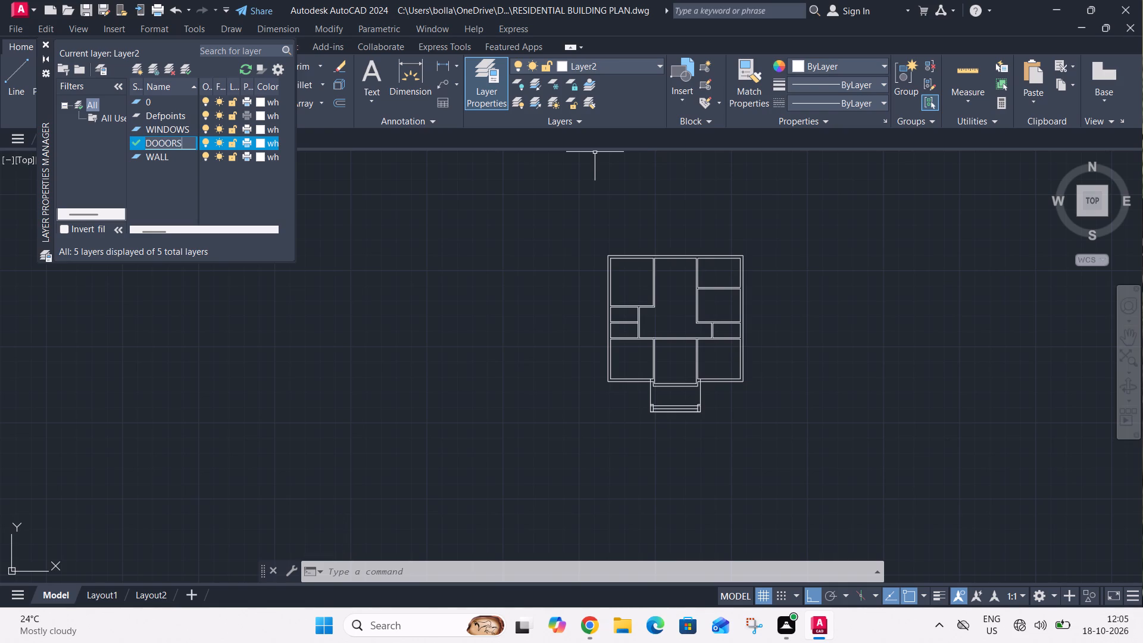
pyautogui.press('BackSpace')
pyautogui.press('BackSpace')
pyautogui.press('BackSpace')
pyautogui.press('r')
pyautogui.press('s')
# Add another new layer named TEXT.
pyautogui.click(149, 70)
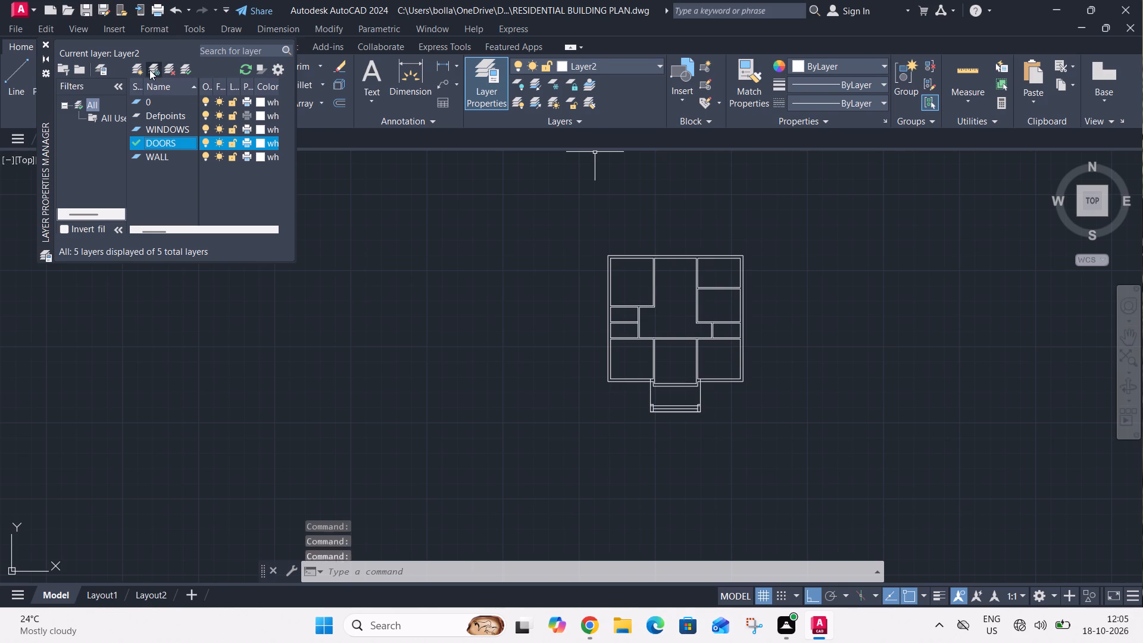
pyautogui.press('BackSpace')
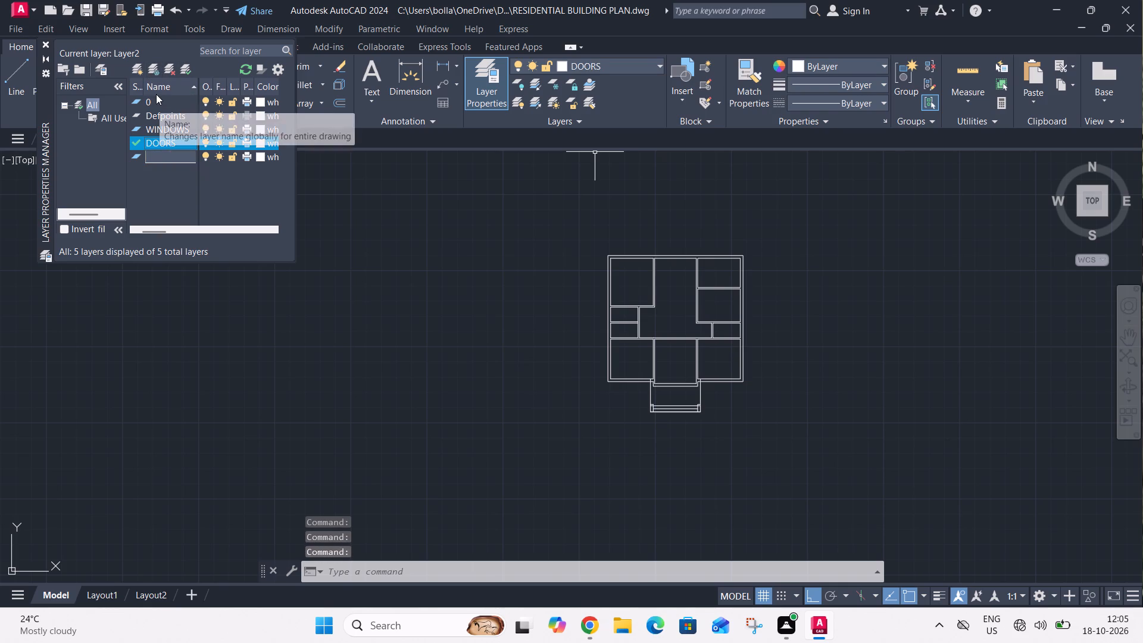
pyautogui.write('TEXT')
pyautogui.press('Return')
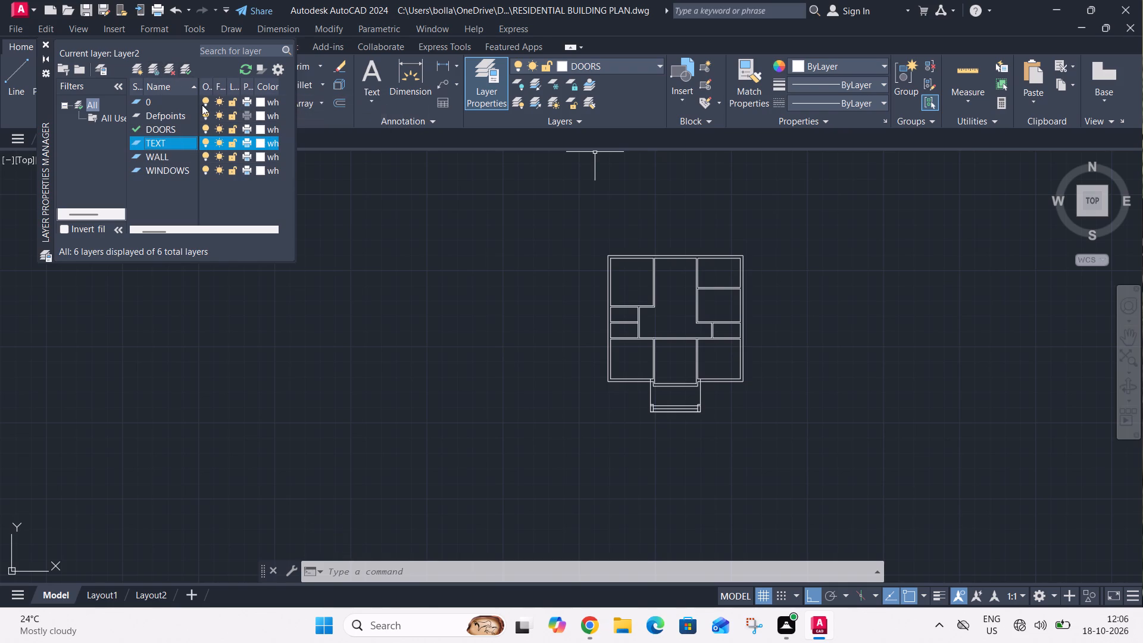
pyautogui.click(38, 39)
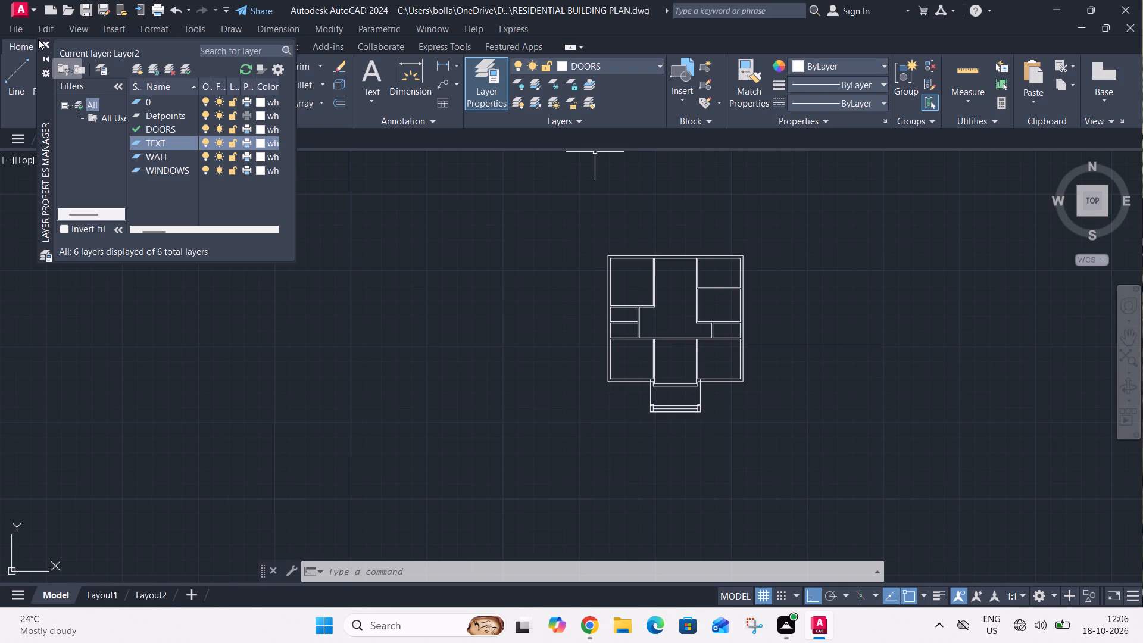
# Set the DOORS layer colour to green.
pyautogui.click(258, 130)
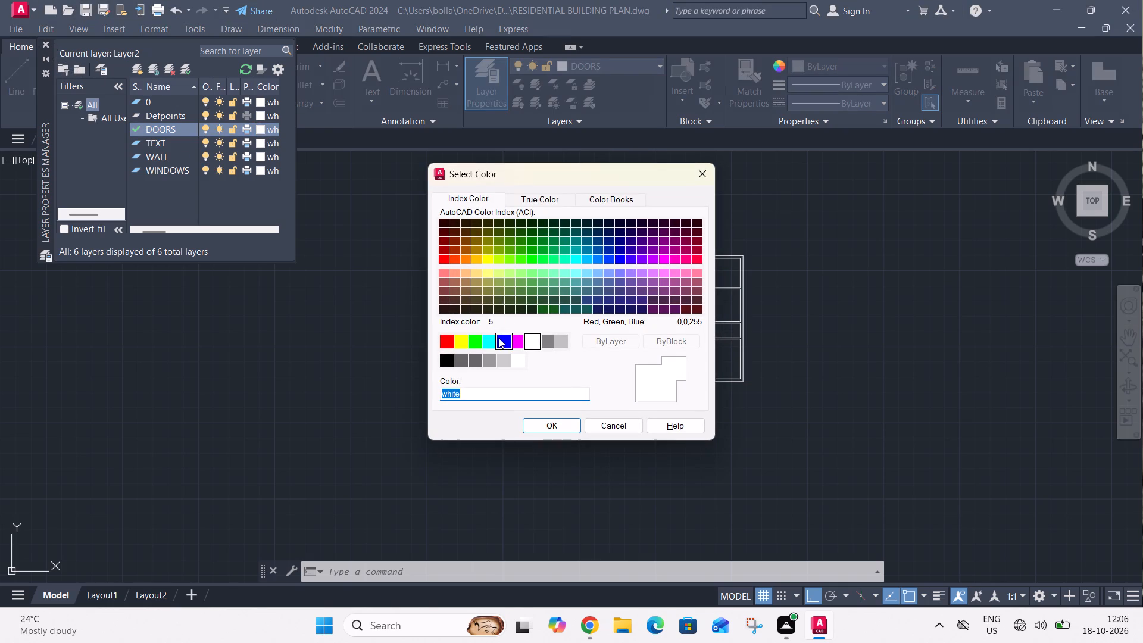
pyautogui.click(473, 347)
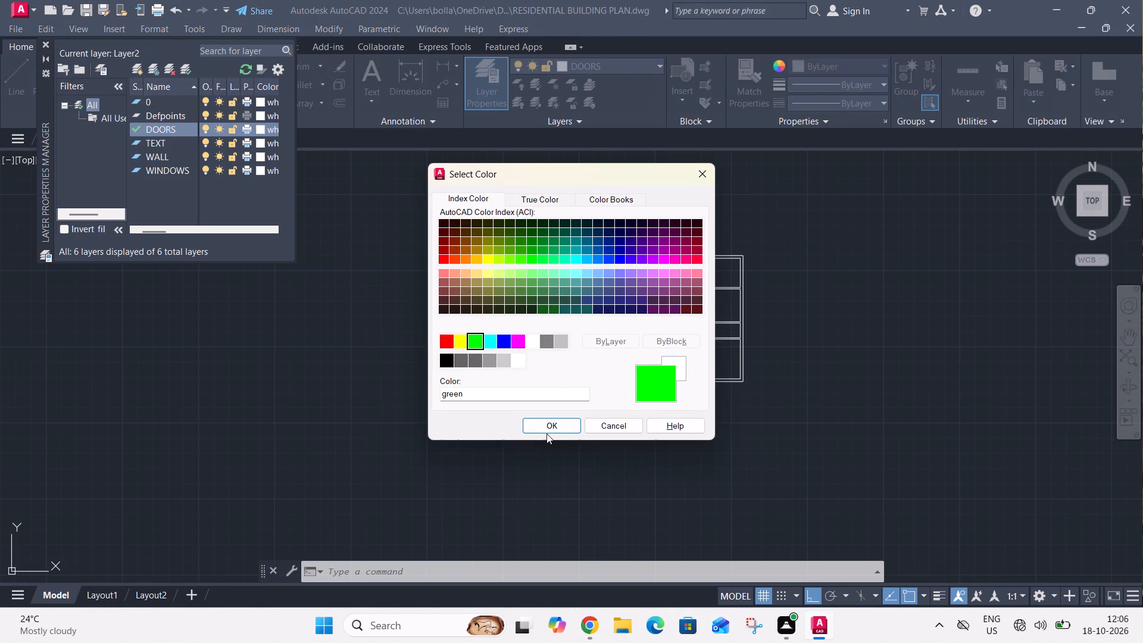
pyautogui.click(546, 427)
# Set the TEXT layer colour to blue.
pyautogui.click(261, 142)
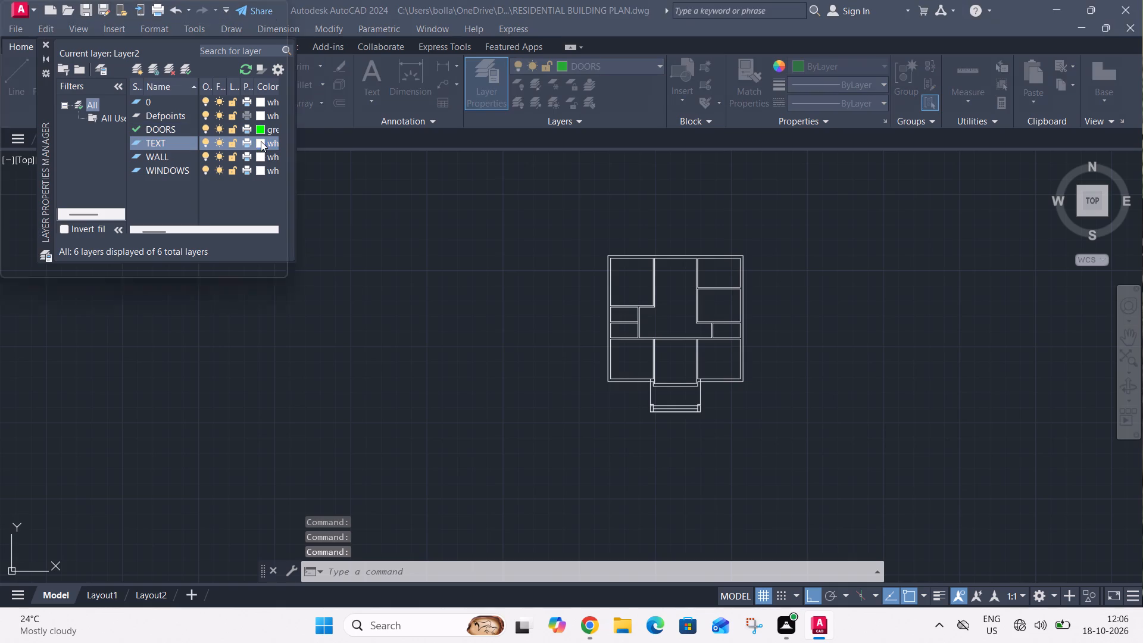
pyautogui.click(507, 342)
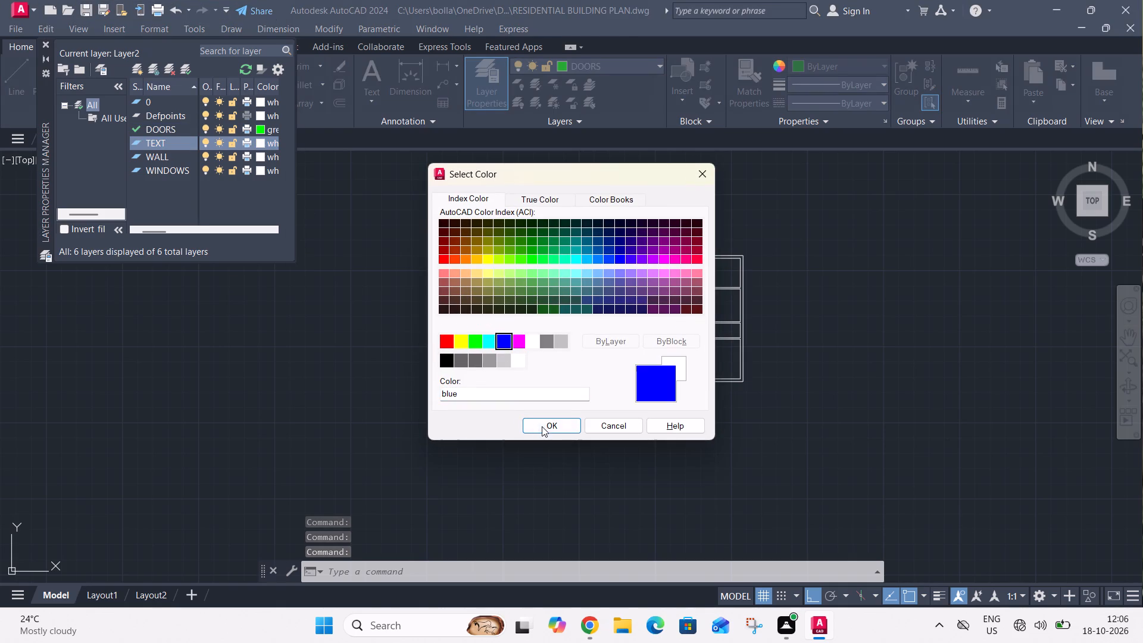
pyautogui.click(544, 427)
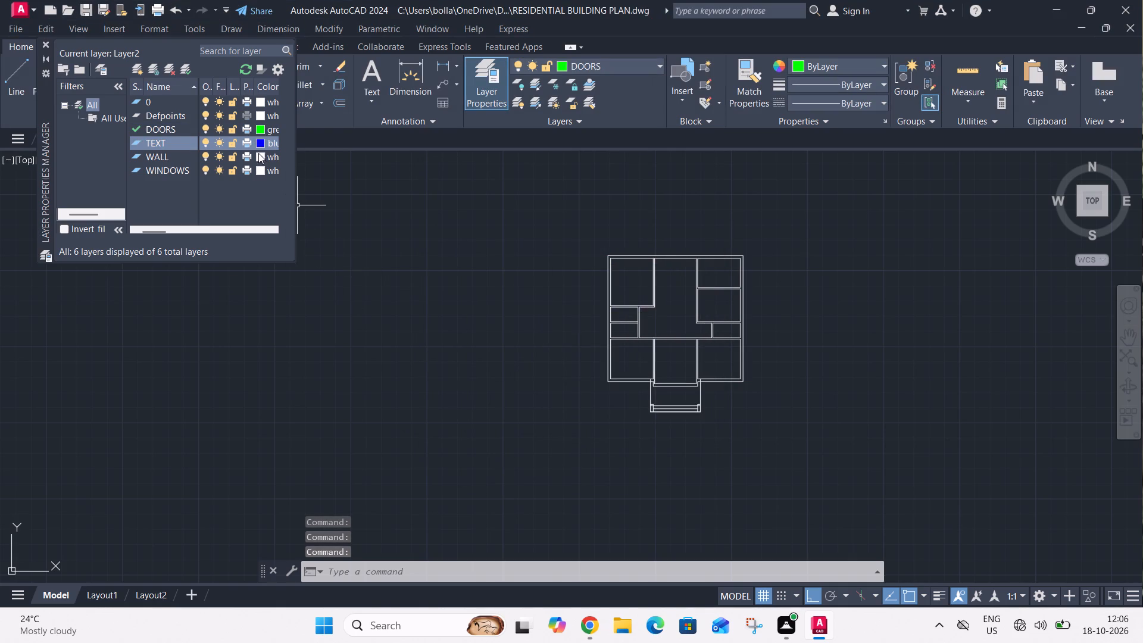
# Set the WALL layer colour to green.
pyautogui.click(258, 155)
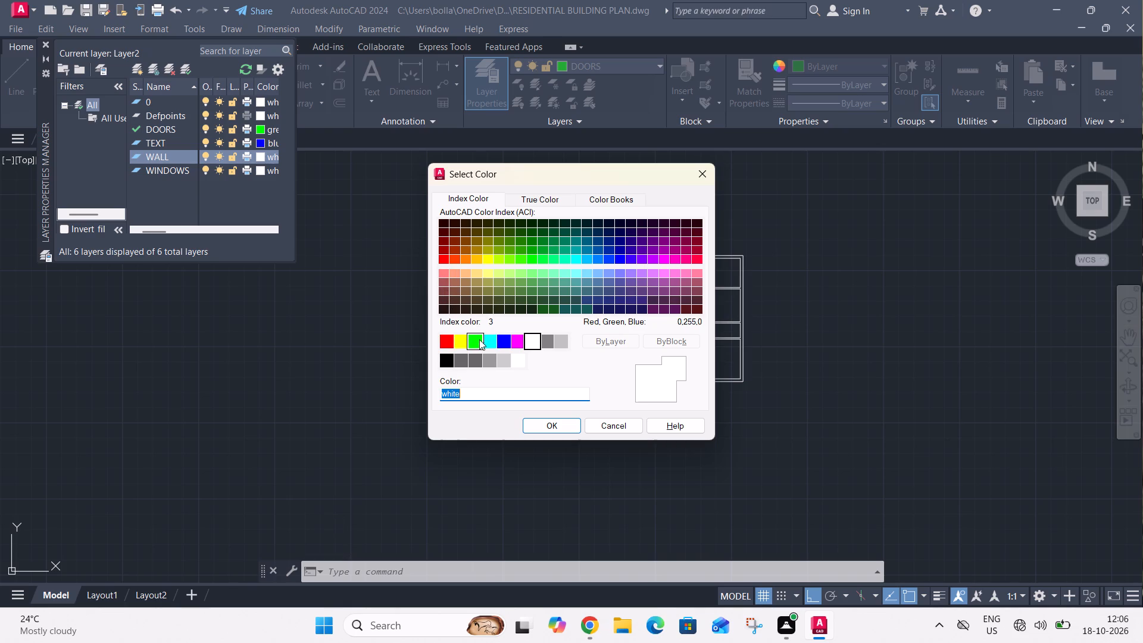
pyautogui.click(479, 339)
pyautogui.click(547, 423)
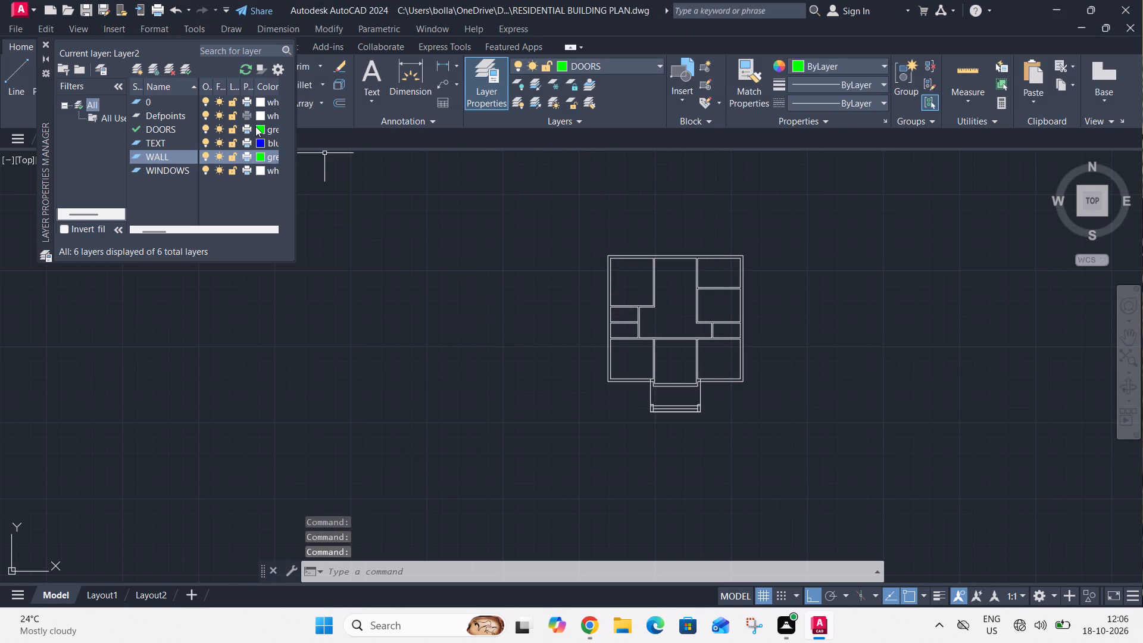
# Change the DOORS layer colour to cyan.
pyautogui.click(255, 126)
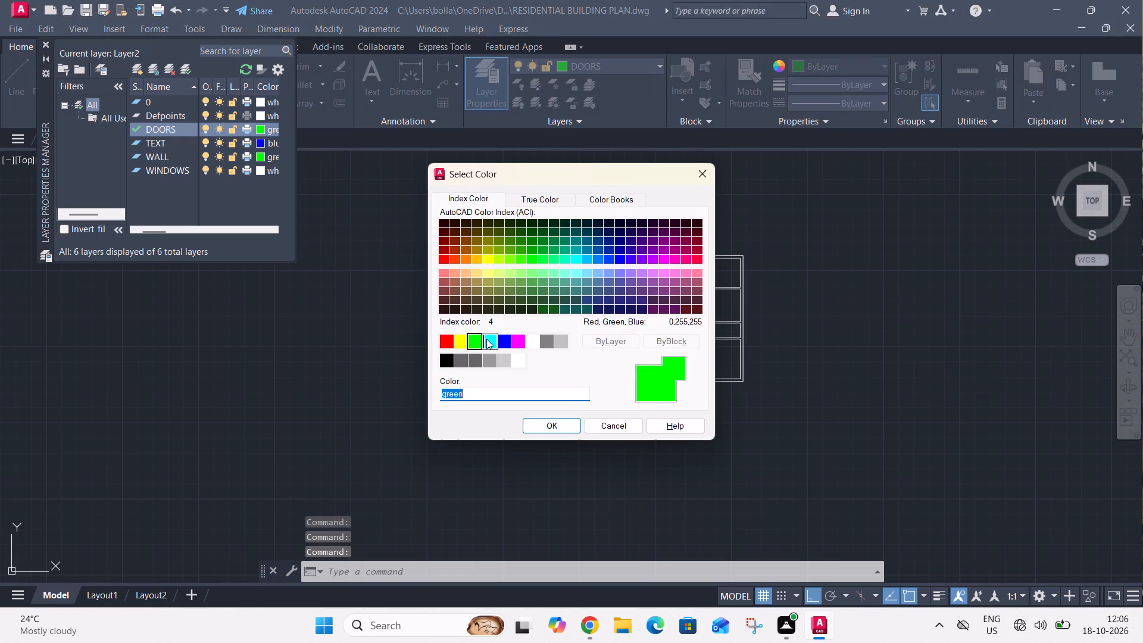
pyautogui.click(486, 340)
pyautogui.click(541, 426)
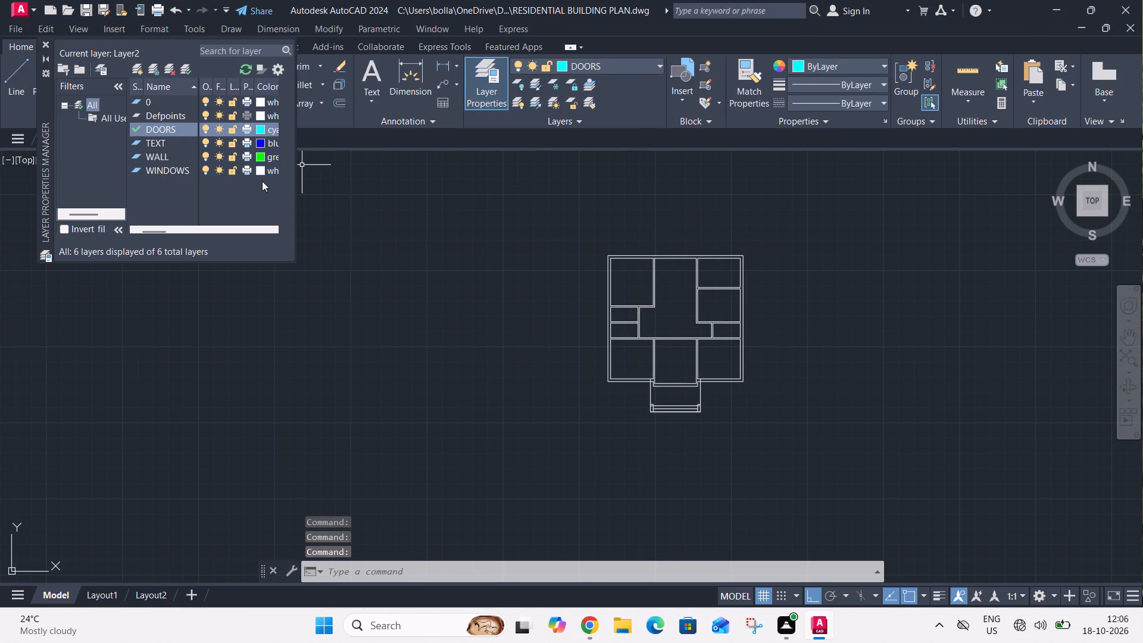
# Set the WINDOWS layer colour to index colour 233.
pyautogui.click(260, 173)
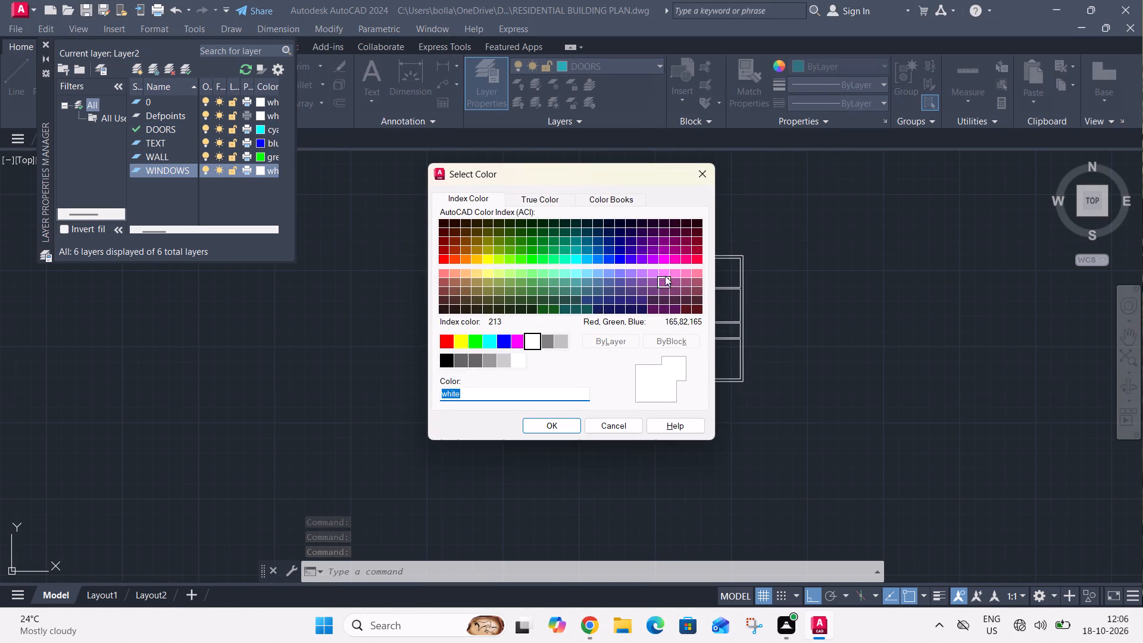
pyautogui.click(674, 261)
pyautogui.click(682, 250)
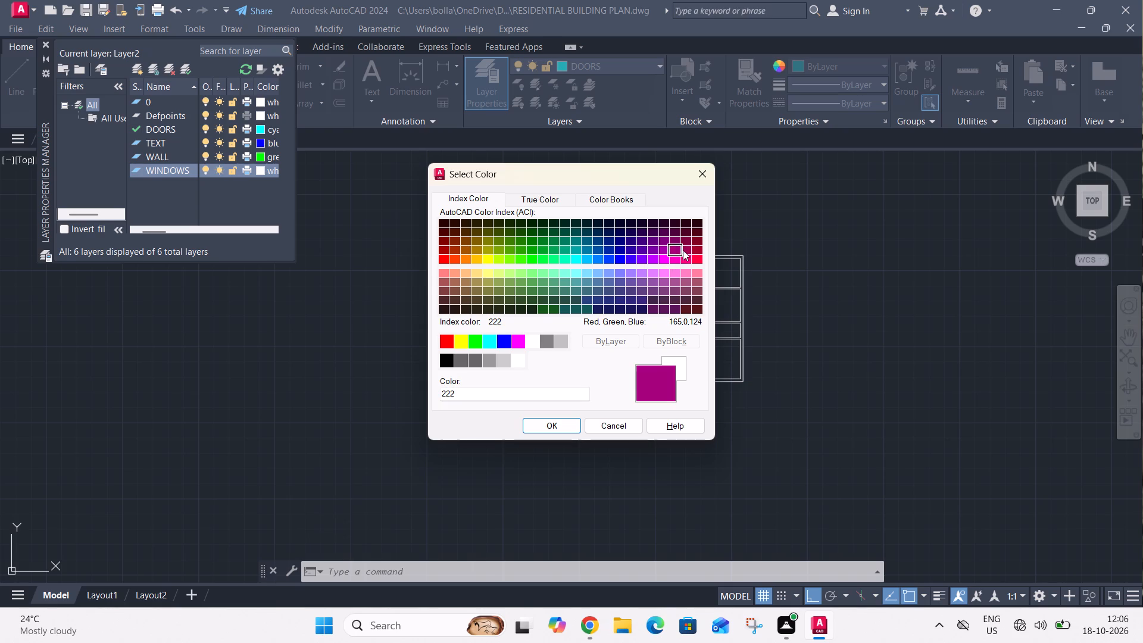
pyautogui.click(695, 259)
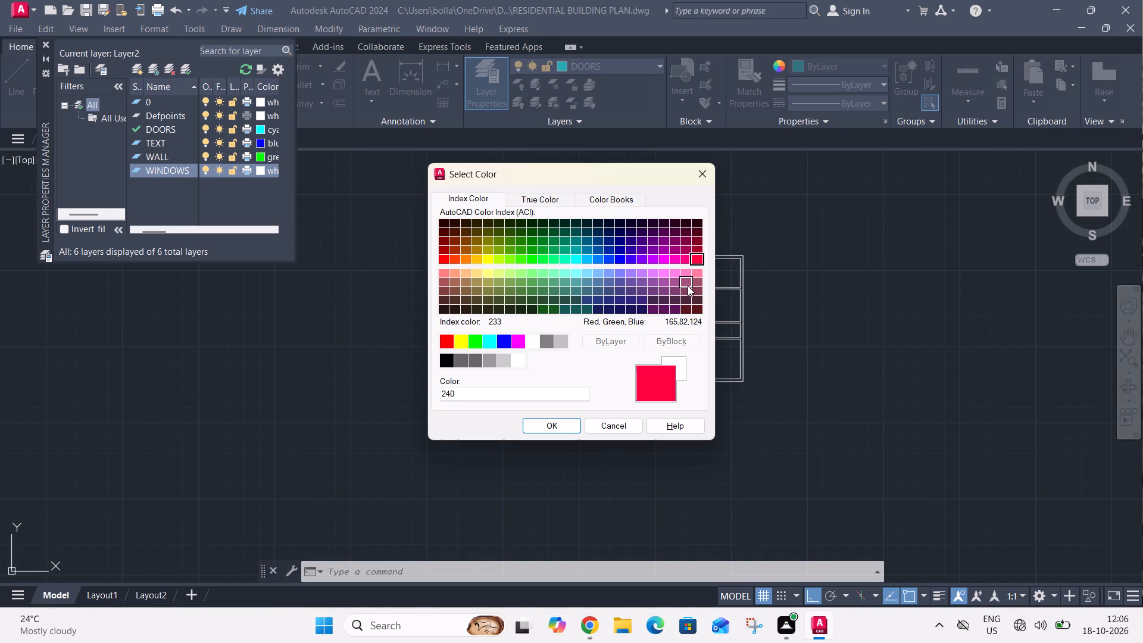
pyautogui.click(686, 280)
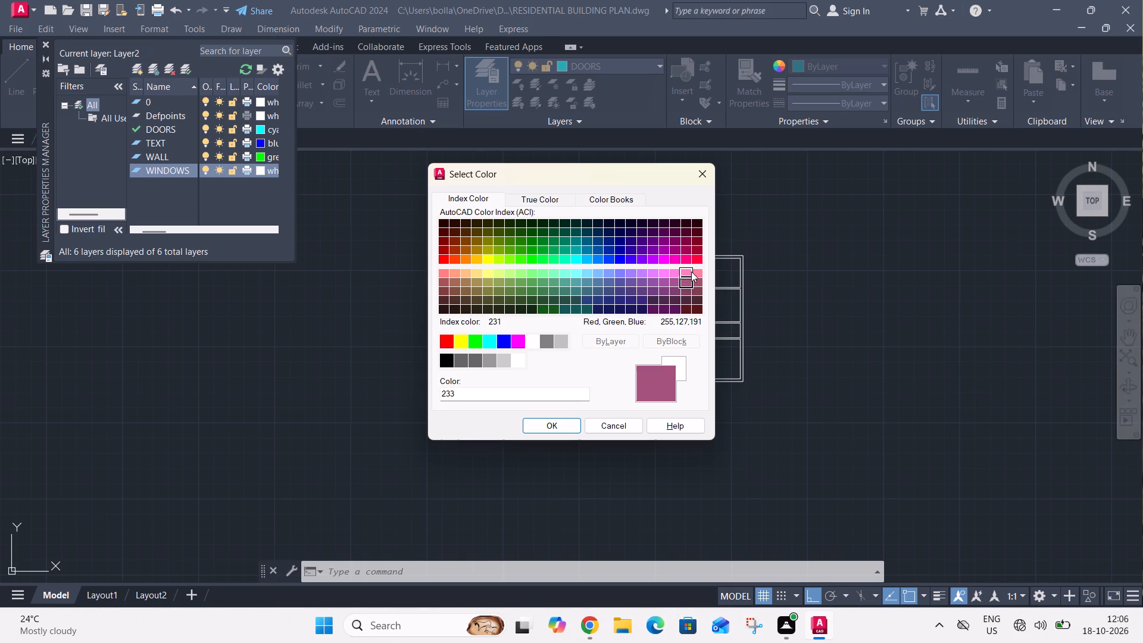
pyautogui.click(543, 422)
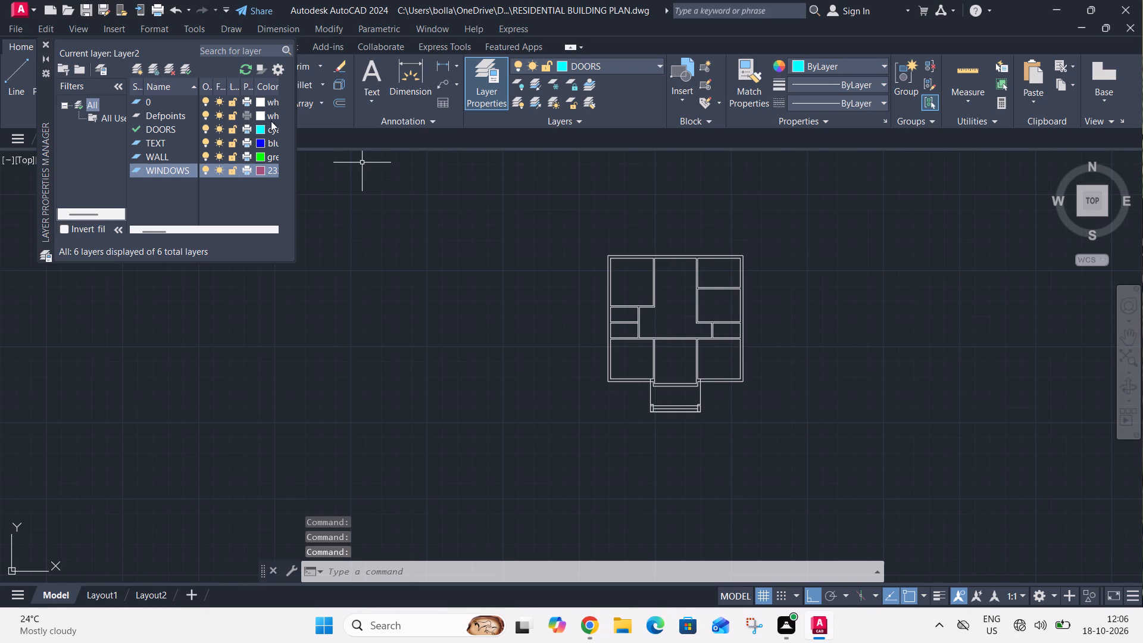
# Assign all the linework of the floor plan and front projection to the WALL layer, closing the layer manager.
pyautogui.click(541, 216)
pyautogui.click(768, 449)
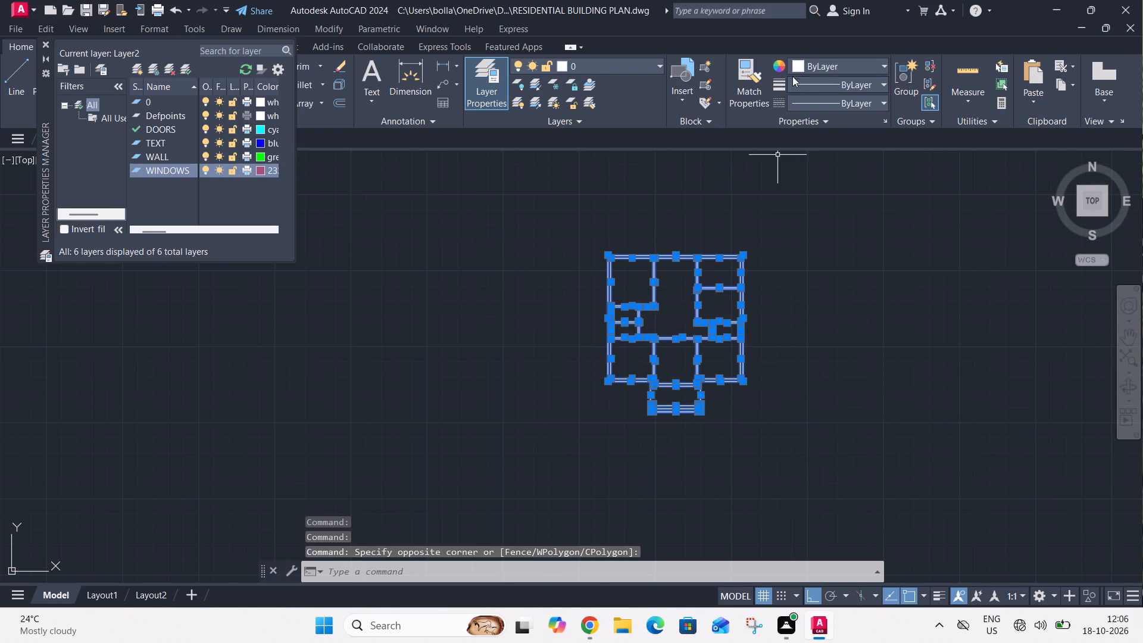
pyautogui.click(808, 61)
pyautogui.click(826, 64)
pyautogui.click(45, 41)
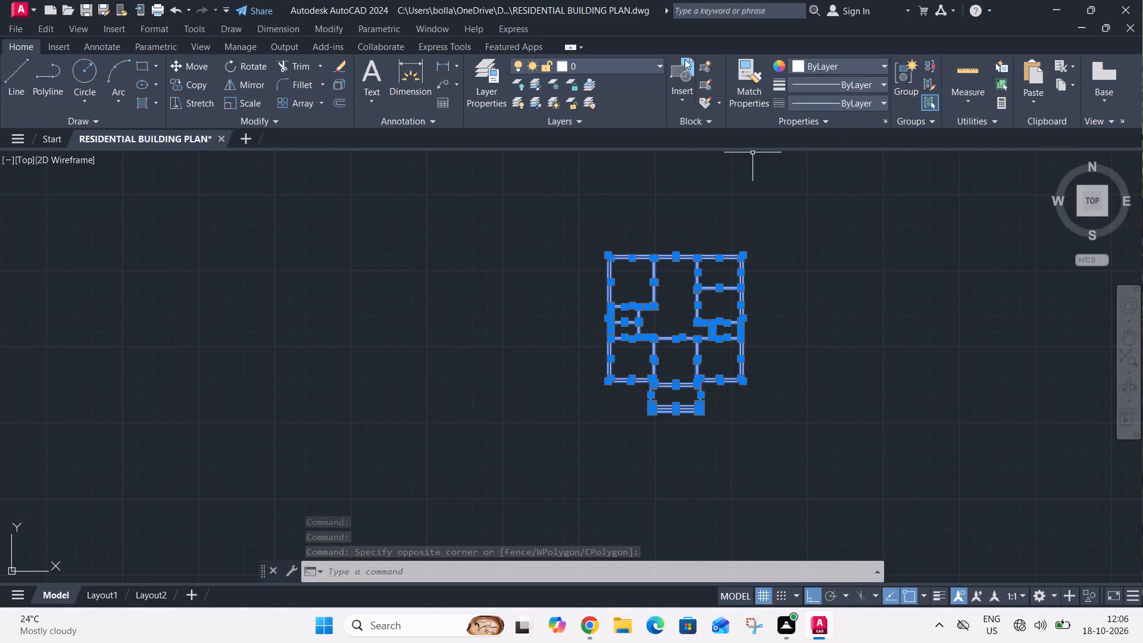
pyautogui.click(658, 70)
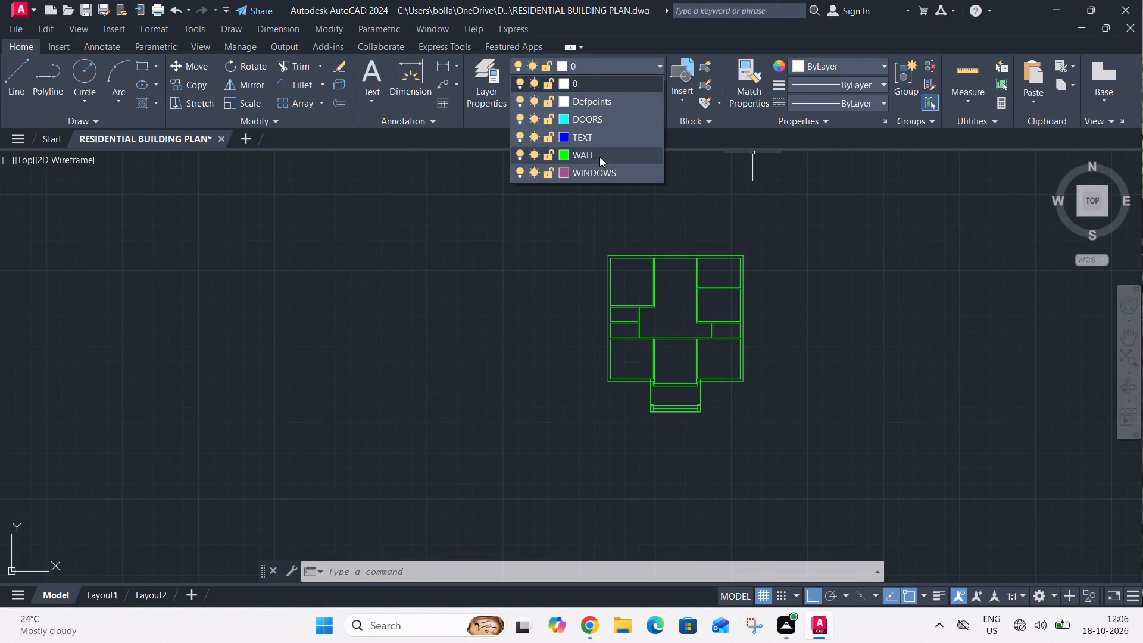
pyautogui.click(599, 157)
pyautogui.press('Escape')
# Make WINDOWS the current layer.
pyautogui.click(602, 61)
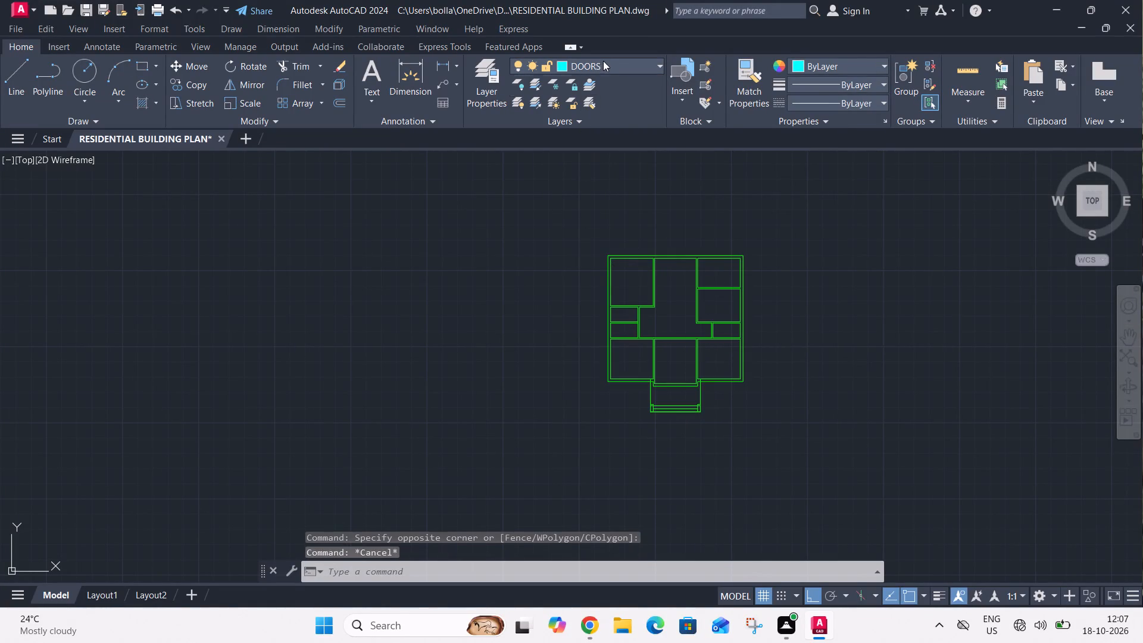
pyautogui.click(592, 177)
# Assign all the linework of the floor plan and front projection to the WINDOWS layer.
pyautogui.click(614, 54)
pyautogui.click(595, 208)
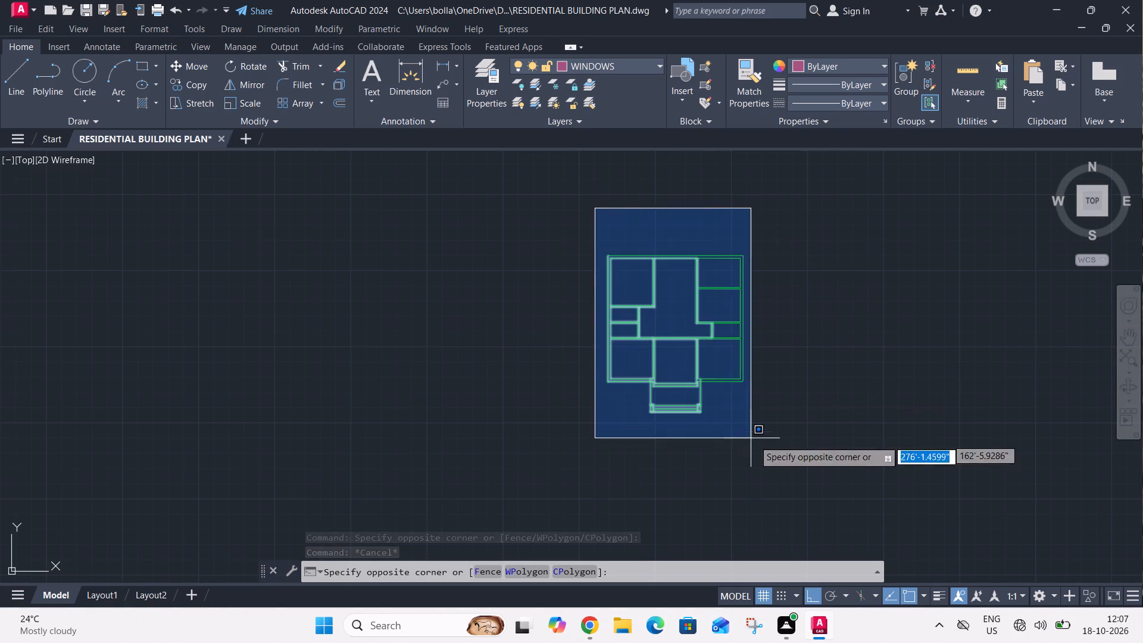
pyautogui.click(760, 444)
pyautogui.click(574, 61)
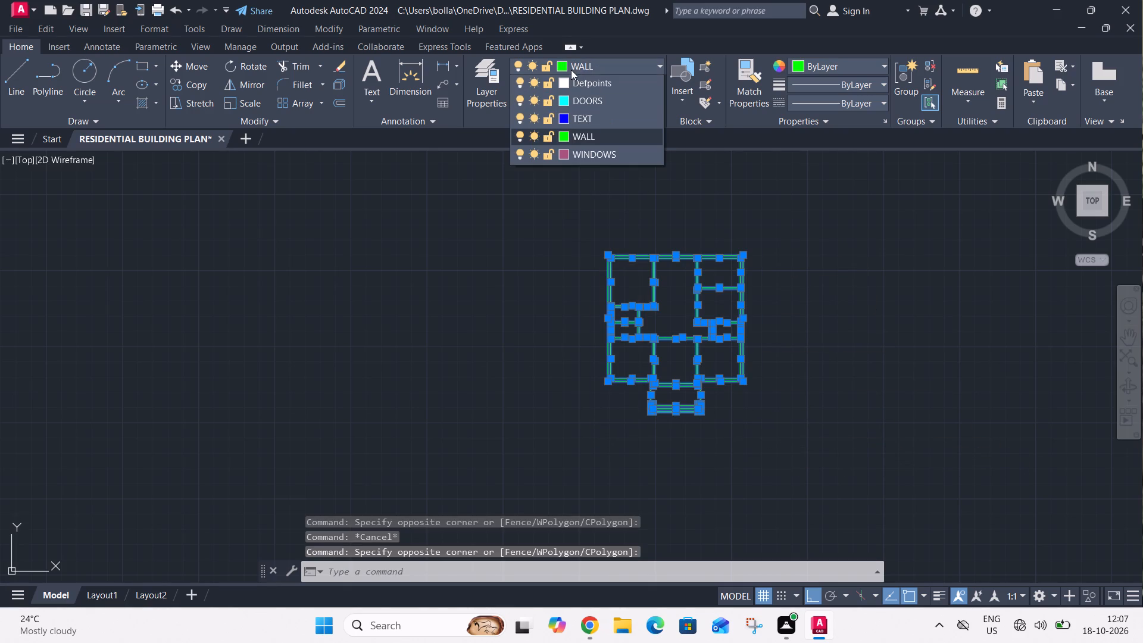
pyautogui.click(604, 177)
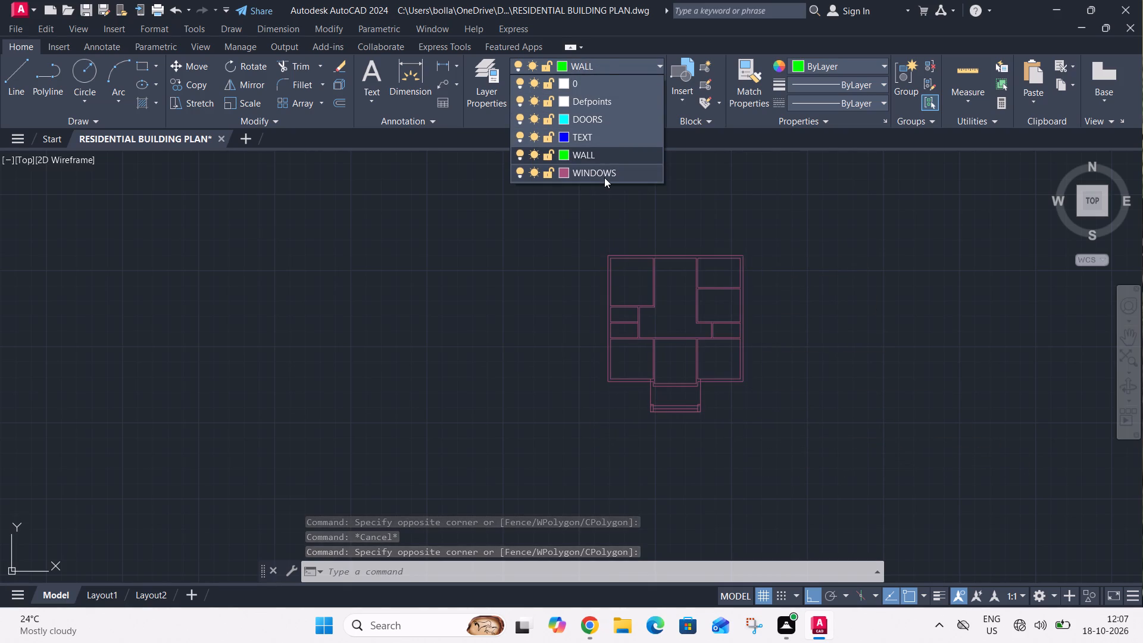
pyautogui.press('Escape')
# Make WALL the current layer with nothing selected.
pyautogui.scroll(3, 648, 323)
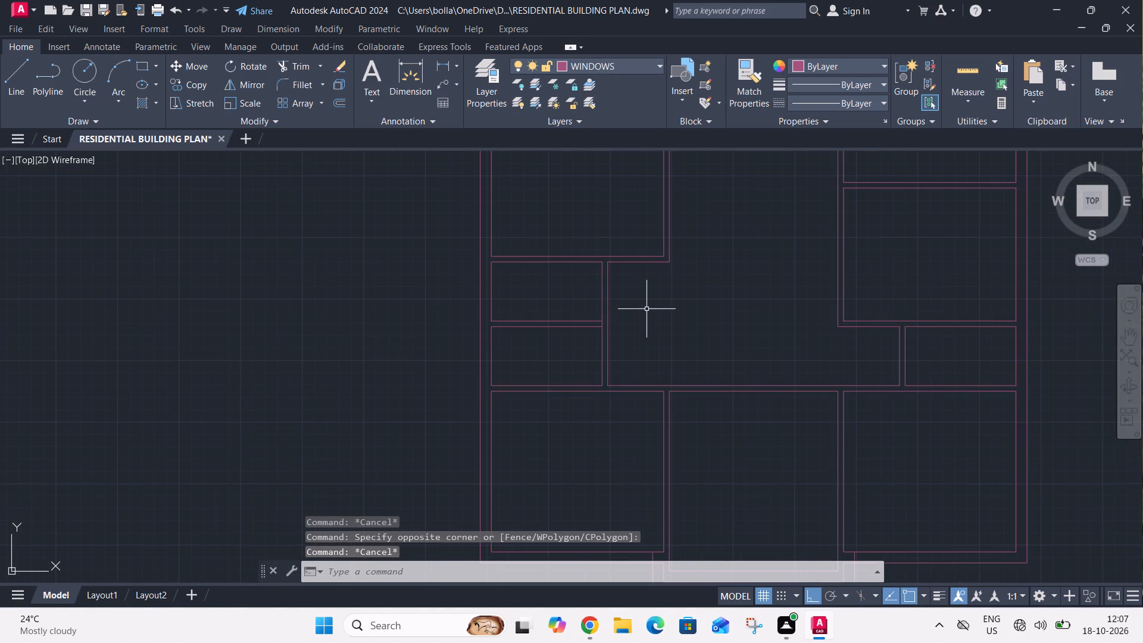
pyautogui.scroll(-2, 650, 304)
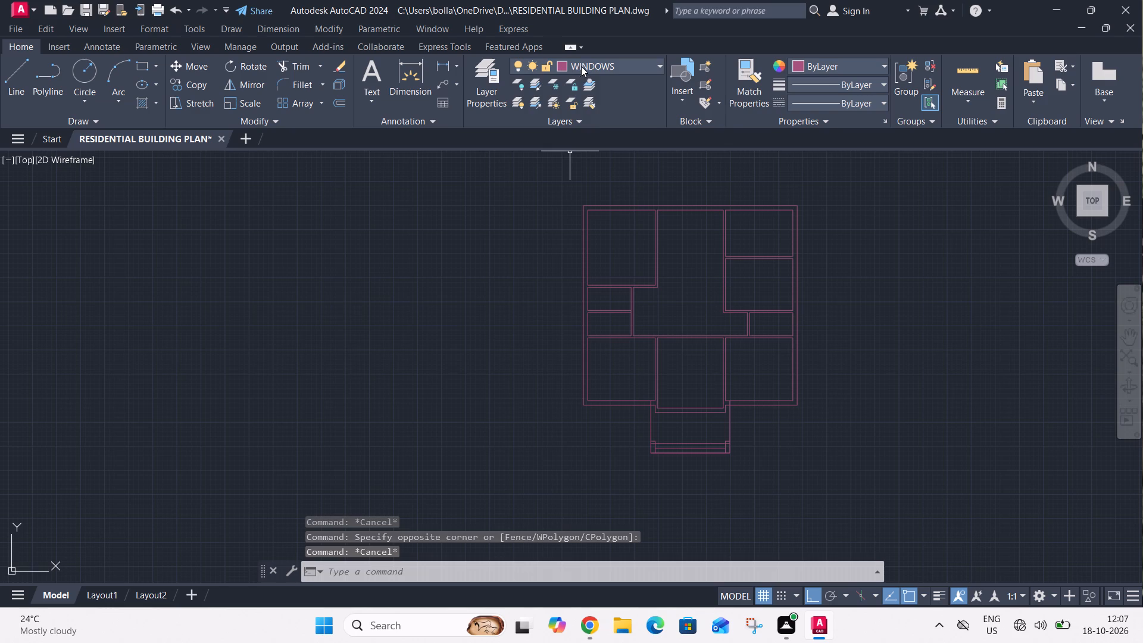
pyautogui.click(581, 66)
pyautogui.click(569, 154)
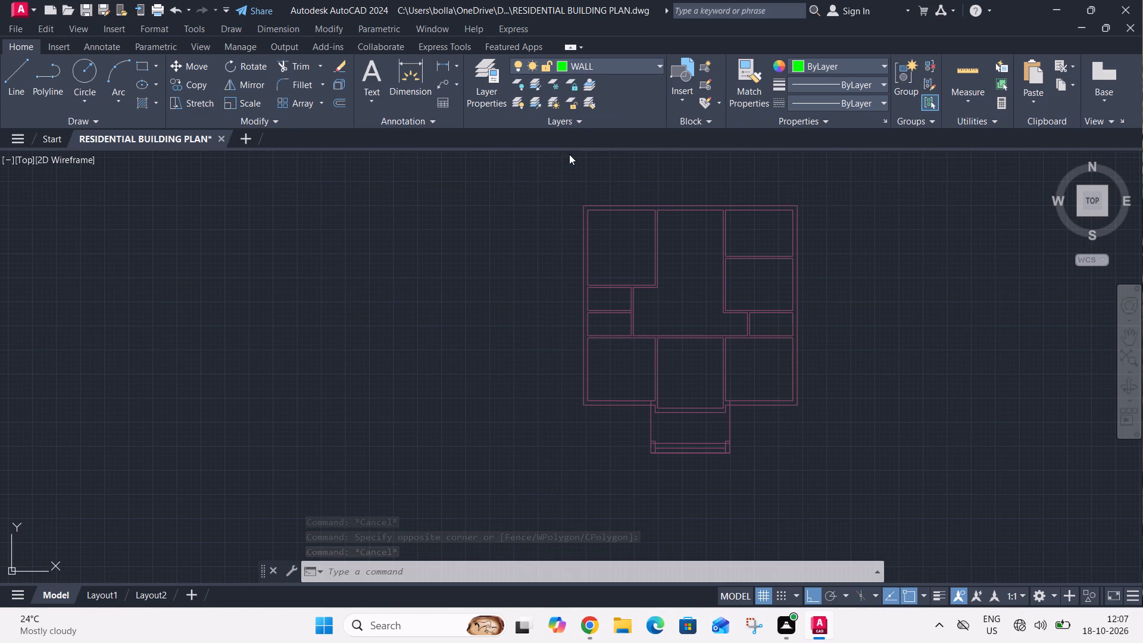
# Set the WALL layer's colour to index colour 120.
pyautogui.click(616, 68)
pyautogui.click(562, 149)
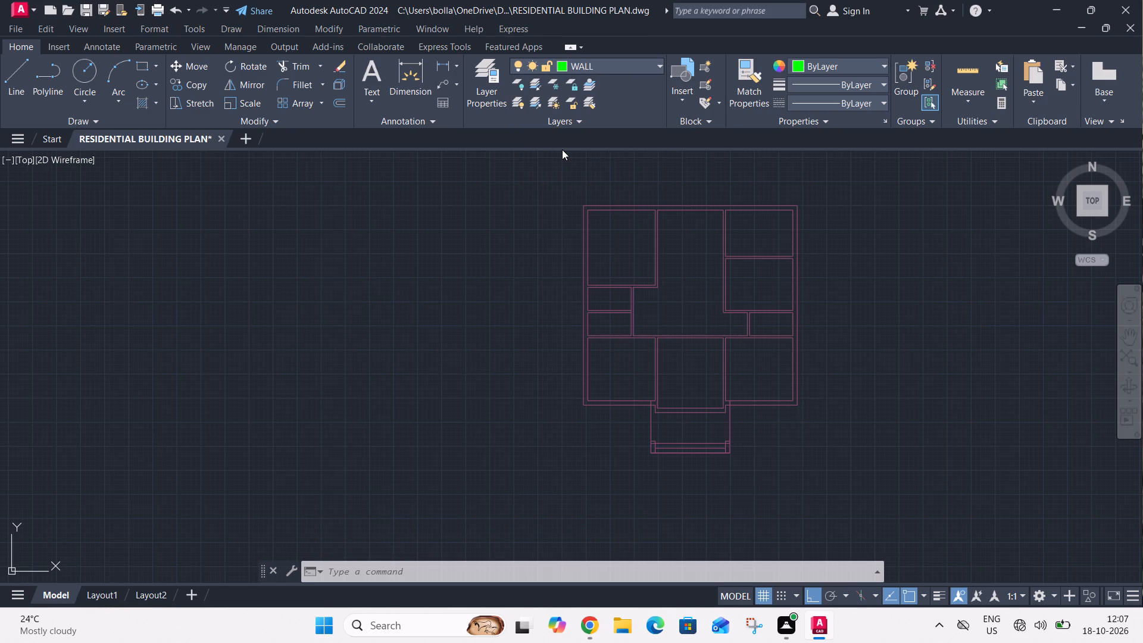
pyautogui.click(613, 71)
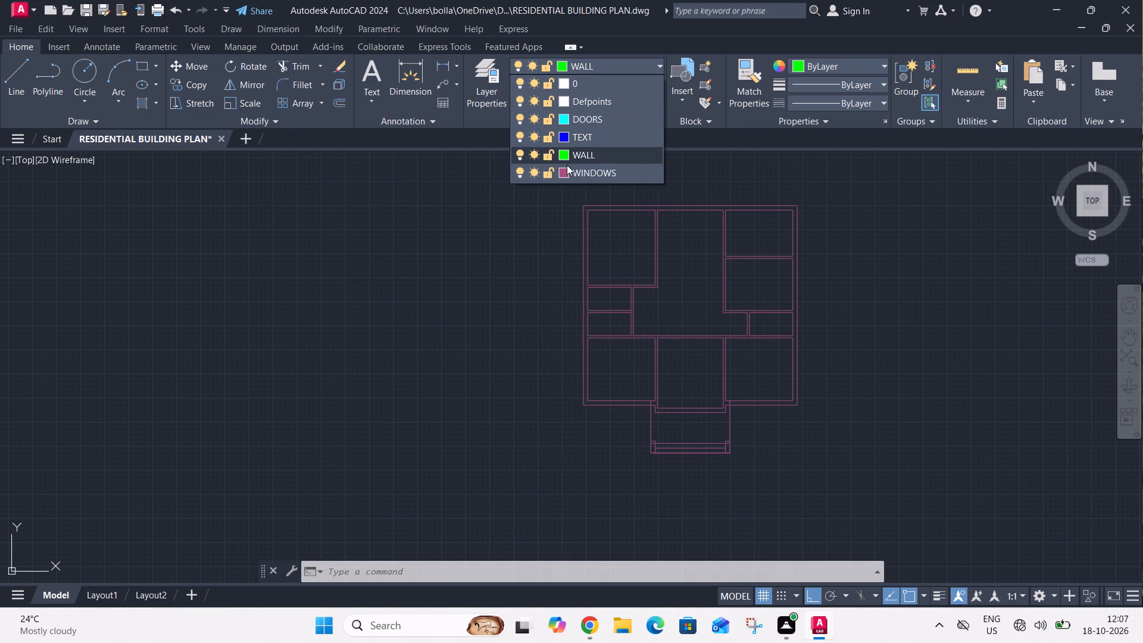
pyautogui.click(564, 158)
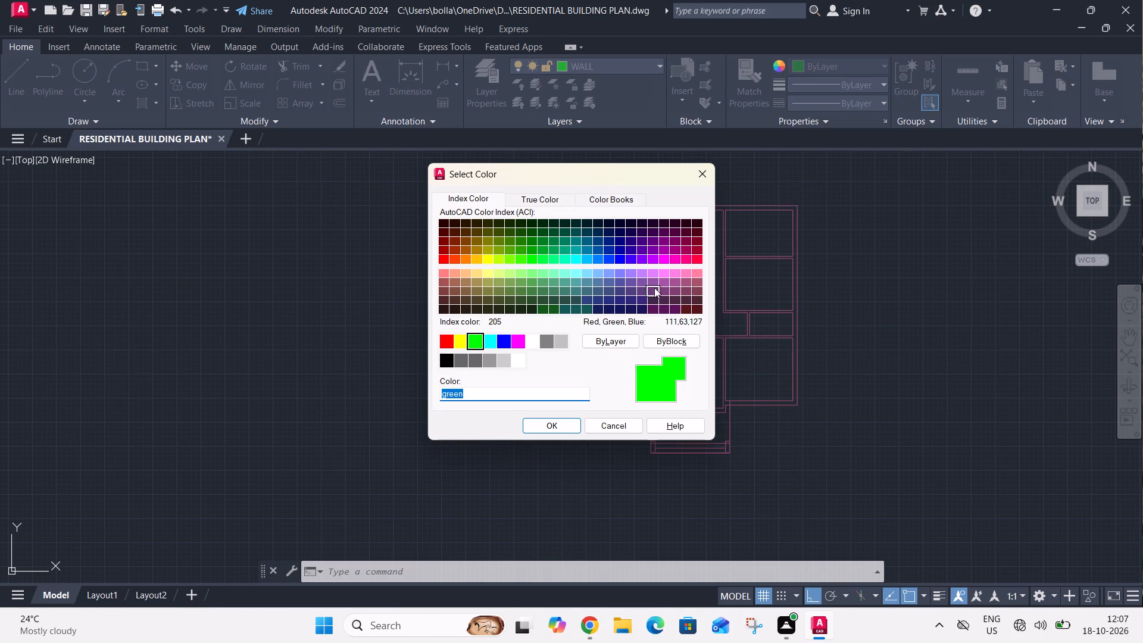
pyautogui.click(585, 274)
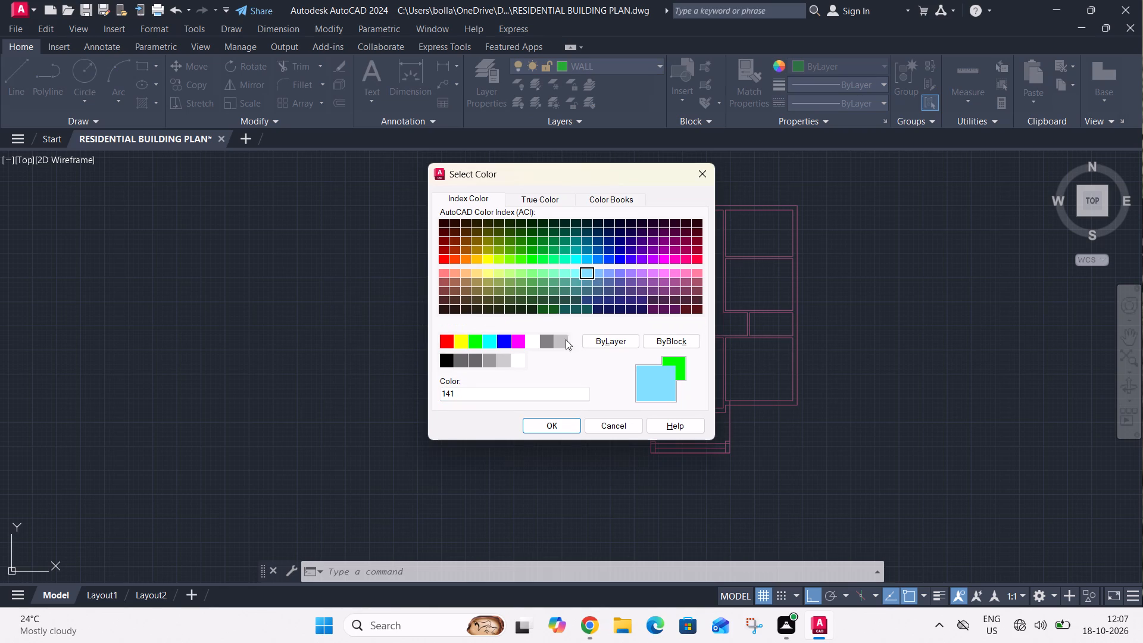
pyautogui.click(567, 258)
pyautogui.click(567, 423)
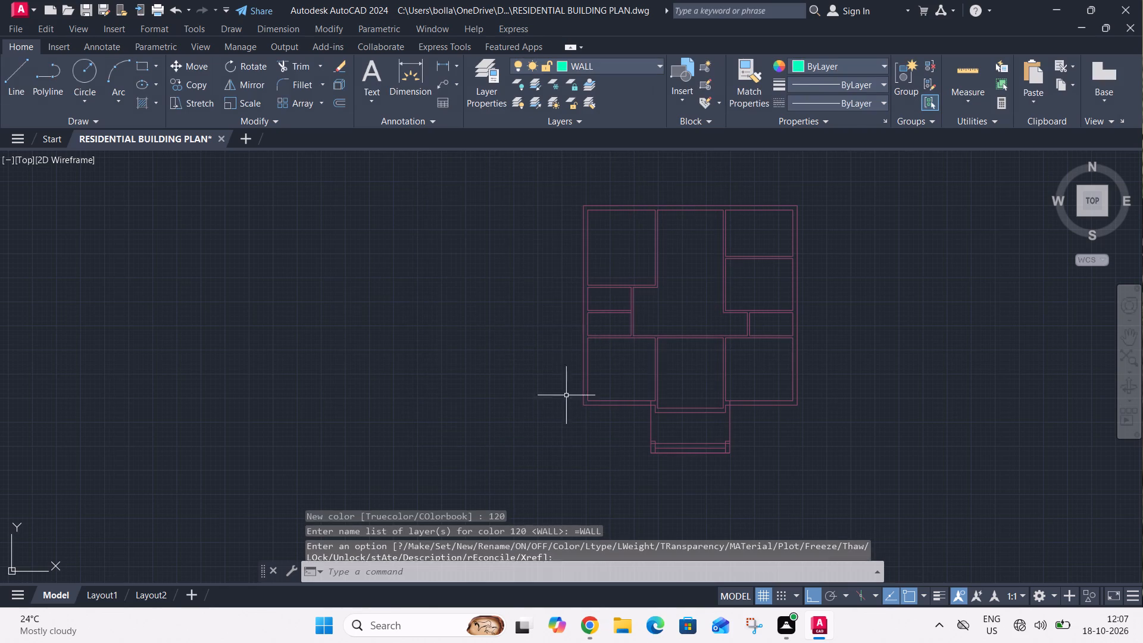
# Set the WALL layer's colour to index colour 233.
pyautogui.click(591, 69)
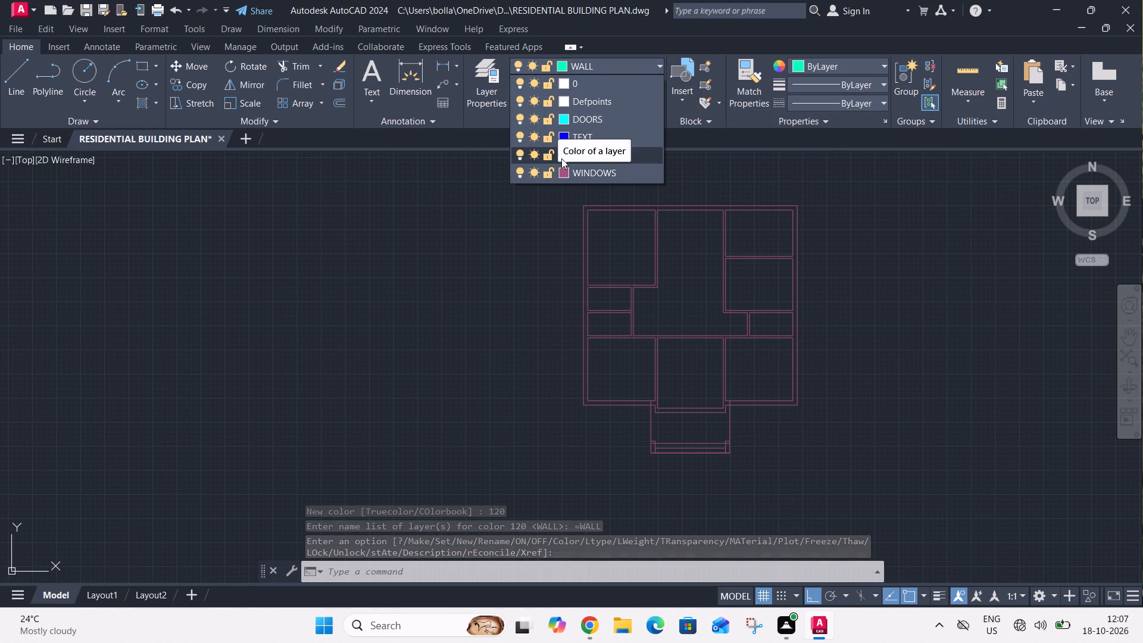
pyautogui.click(561, 158)
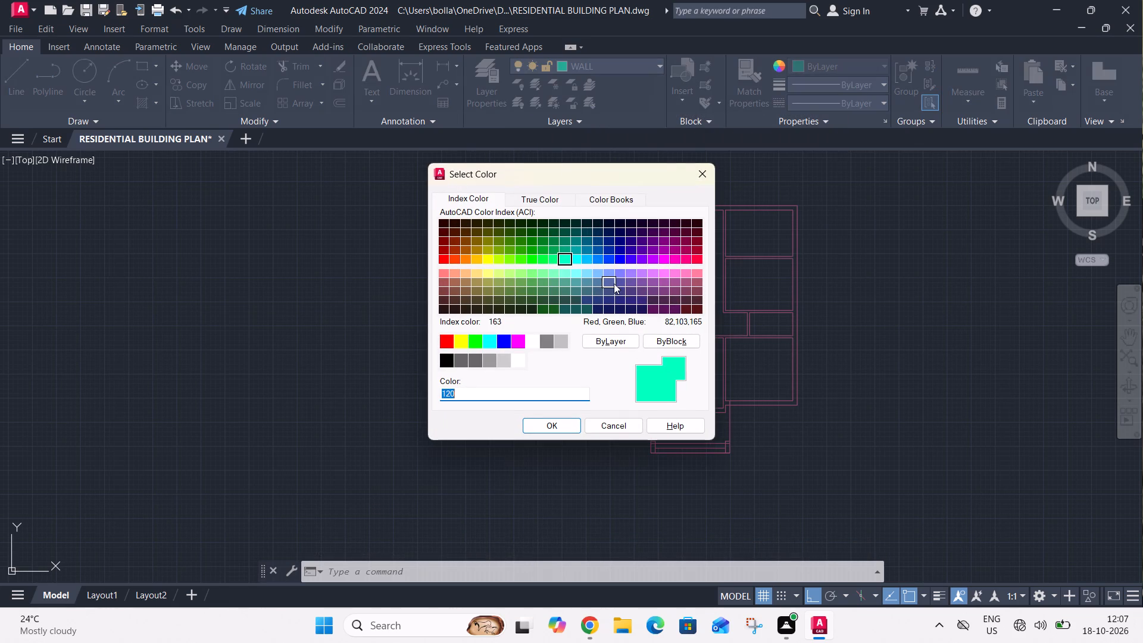
pyautogui.click(695, 288)
pyautogui.click(702, 271)
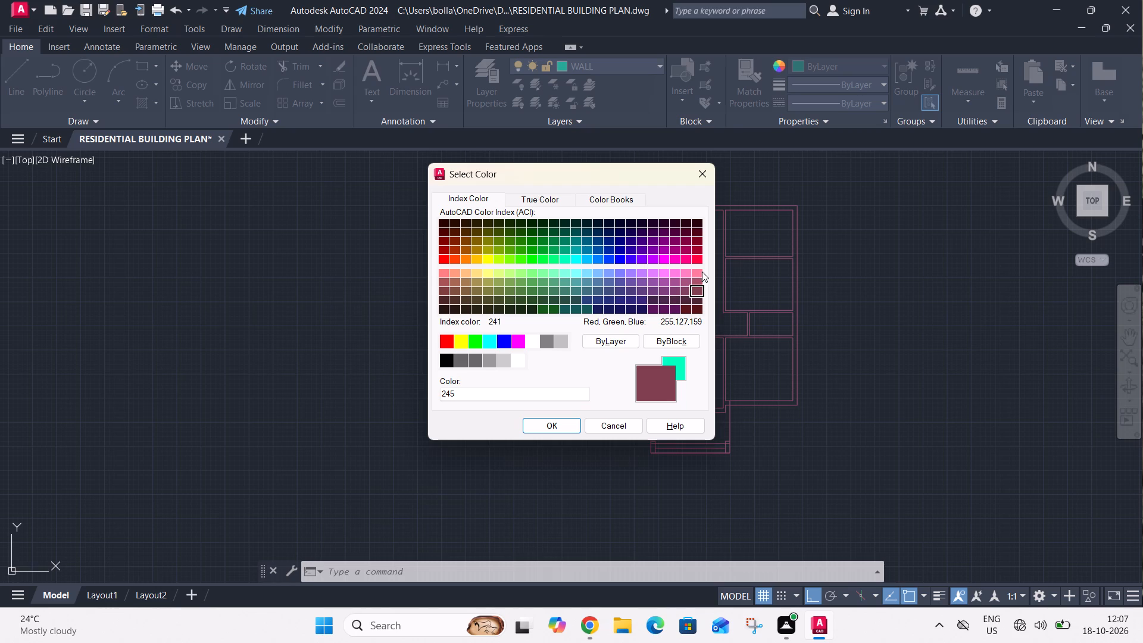
pyautogui.click(693, 285)
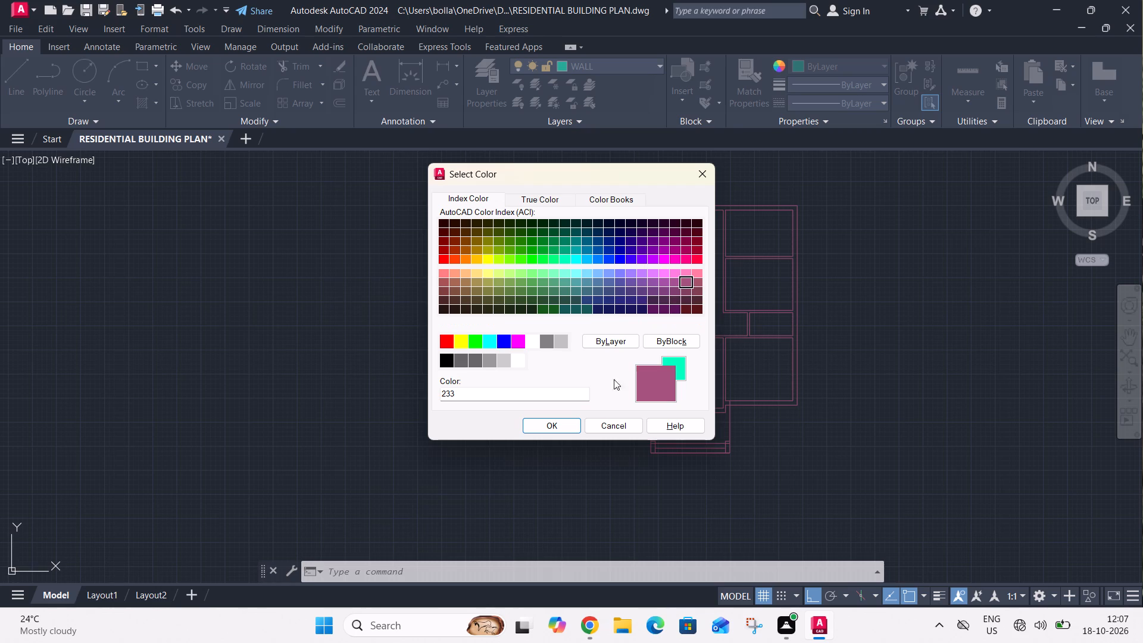
pyautogui.click(565, 419)
# Set the WINDOWS layer's colour to index colour 132.
pyautogui.click(633, 76)
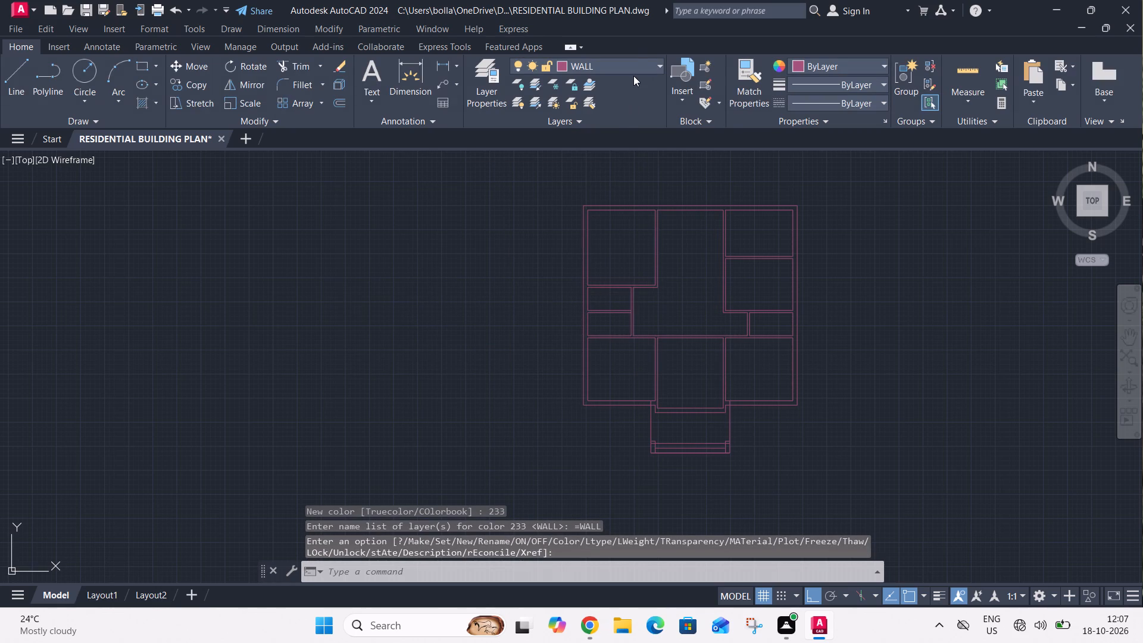
pyautogui.click(638, 54)
pyautogui.click(638, 57)
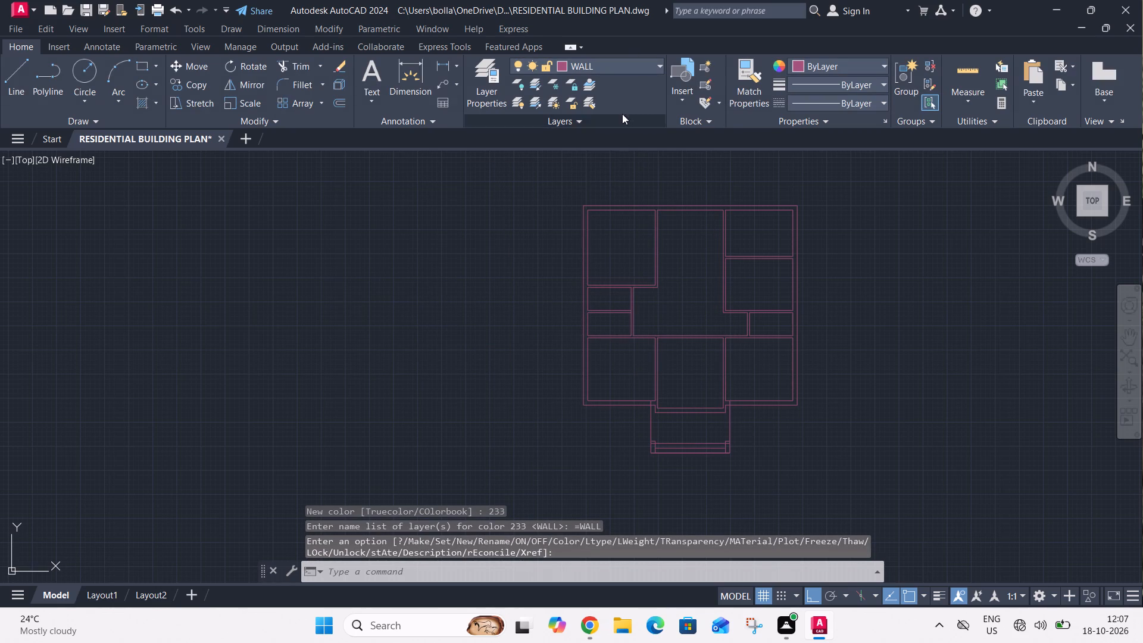
pyautogui.click(639, 65)
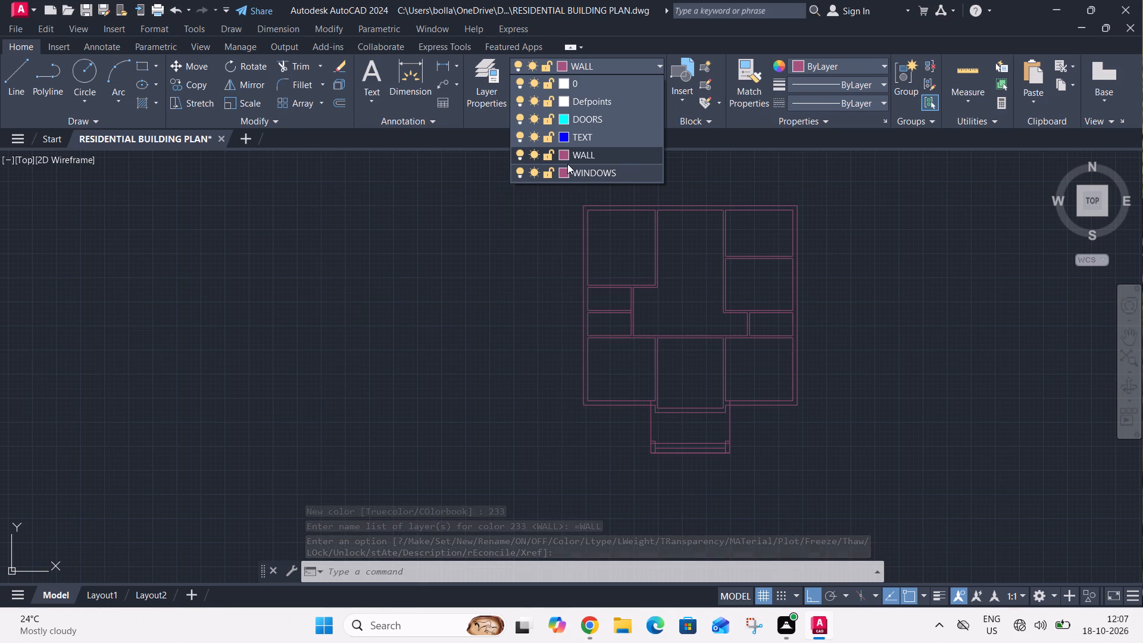
pyautogui.click(564, 168)
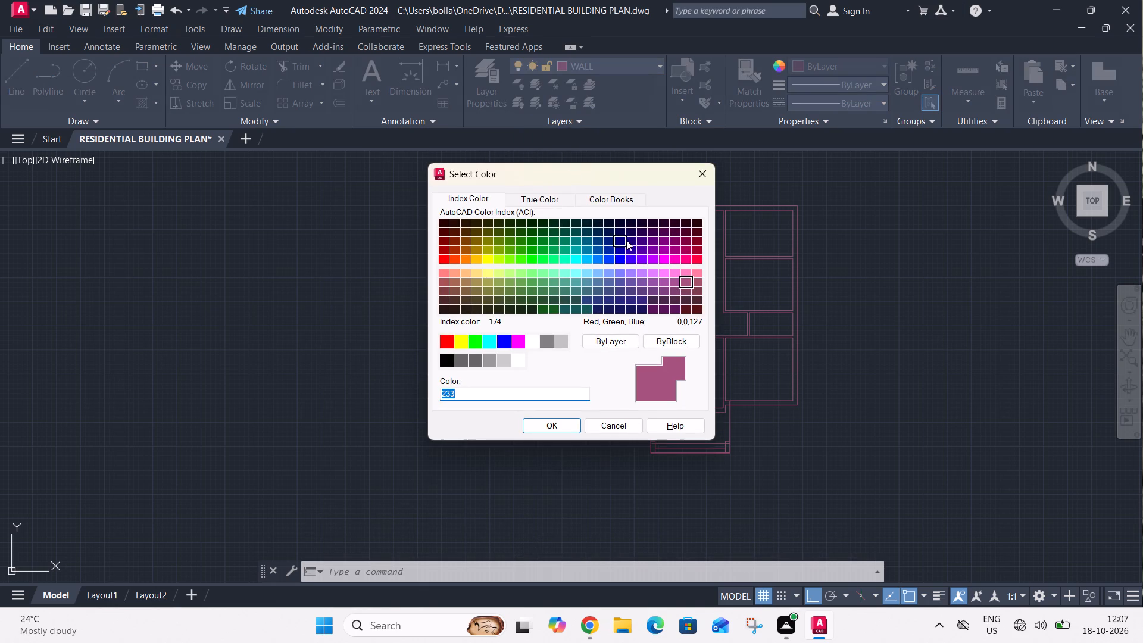
pyautogui.click(576, 248)
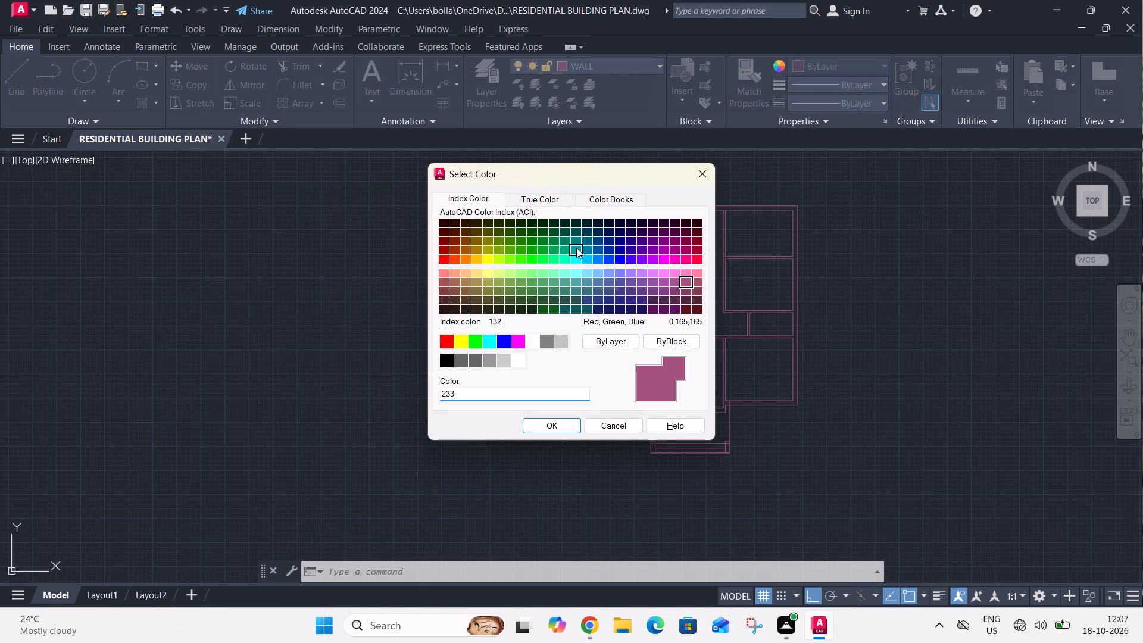
pyautogui.click(576, 426)
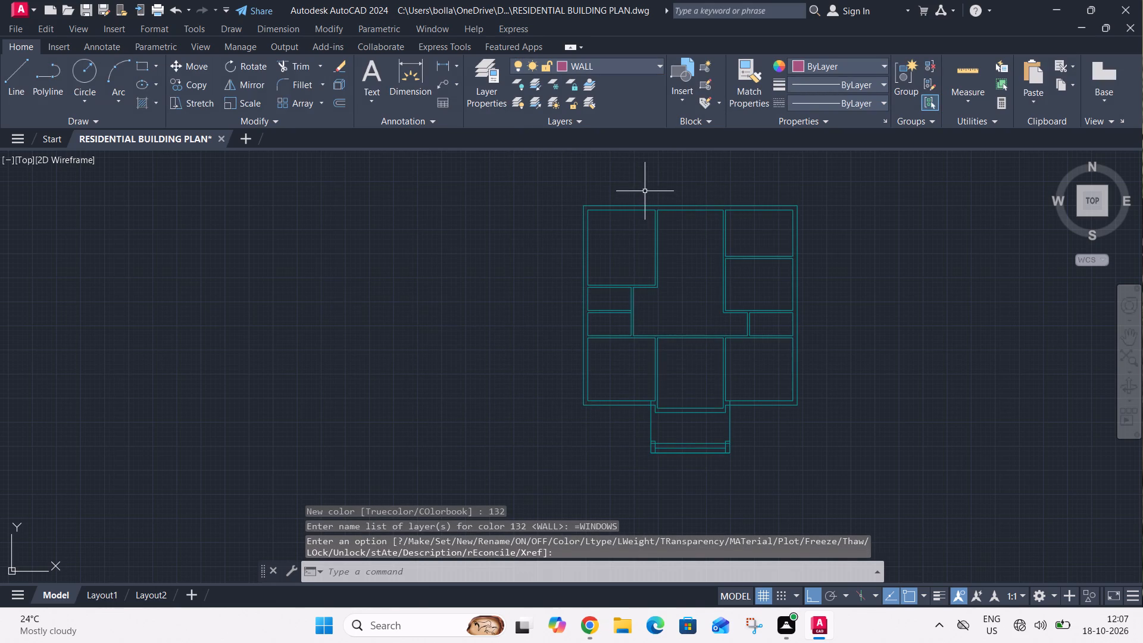
# Assign all the linework of the floor plan and front projection to the WALL layer and clear the selection.
pyautogui.click(555, 198)
pyautogui.click(836, 472)
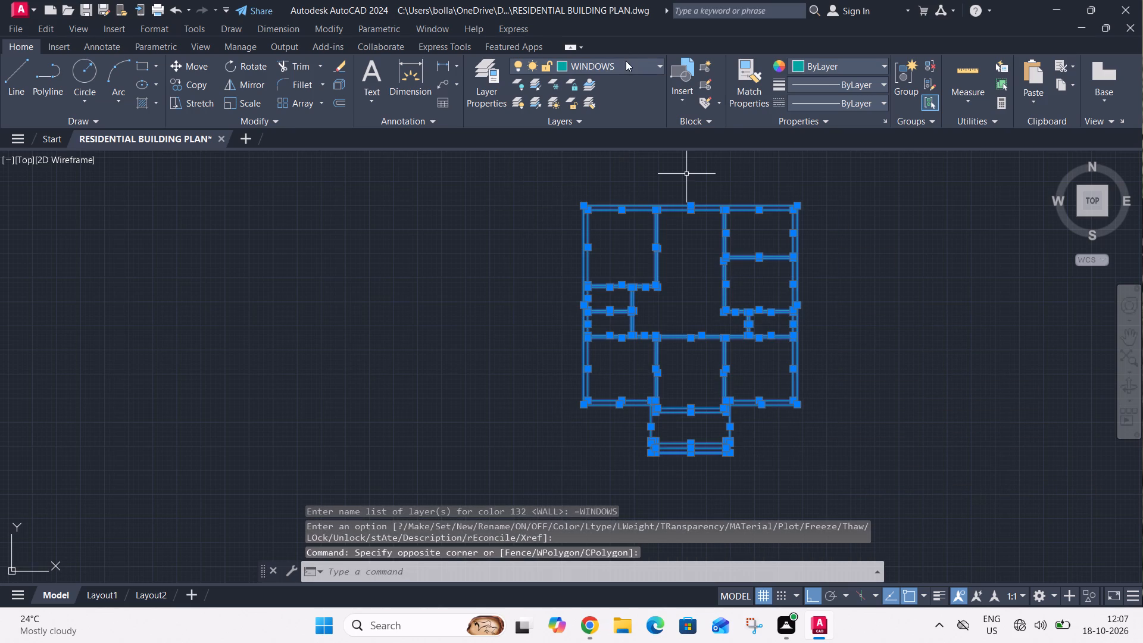
pyautogui.click(626, 62)
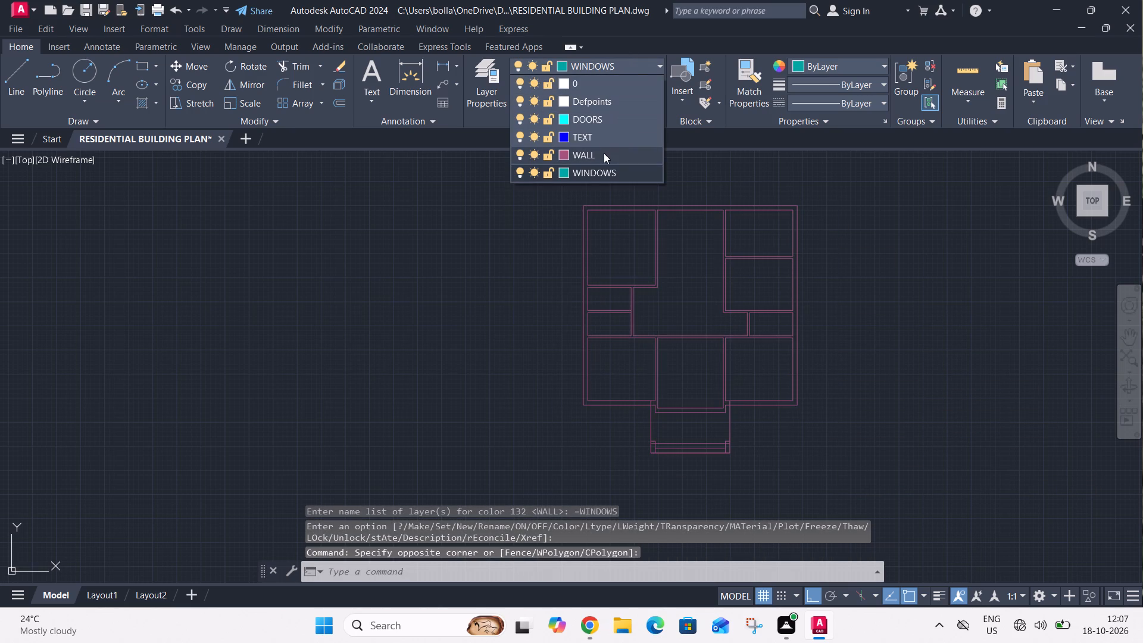
pyautogui.click(604, 153)
pyautogui.click(616, 63)
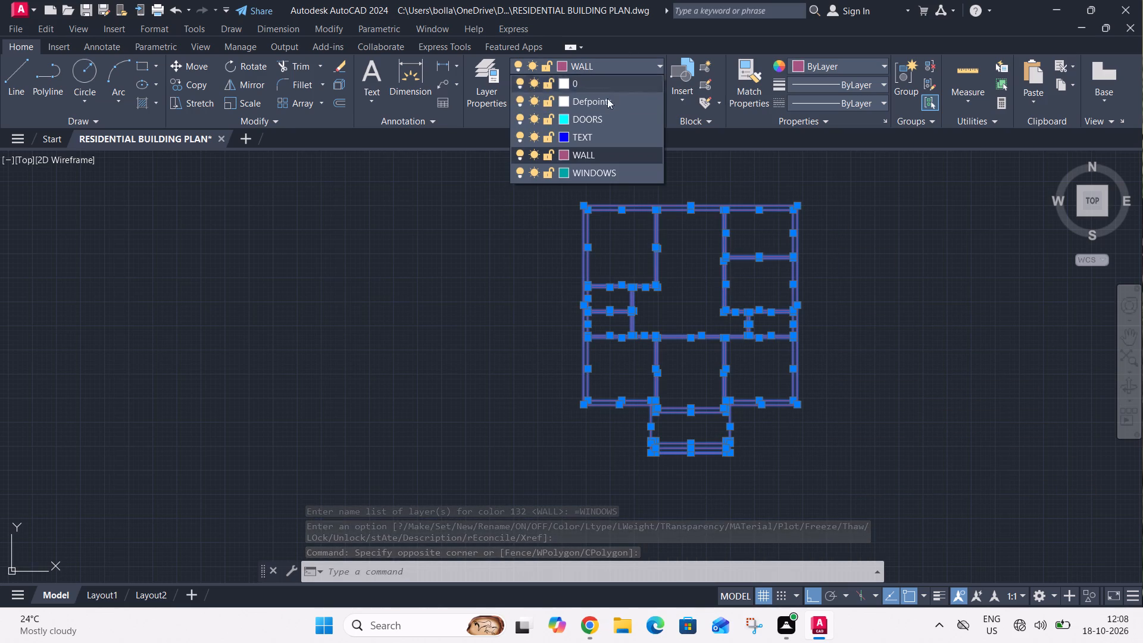
pyautogui.press('Escape')
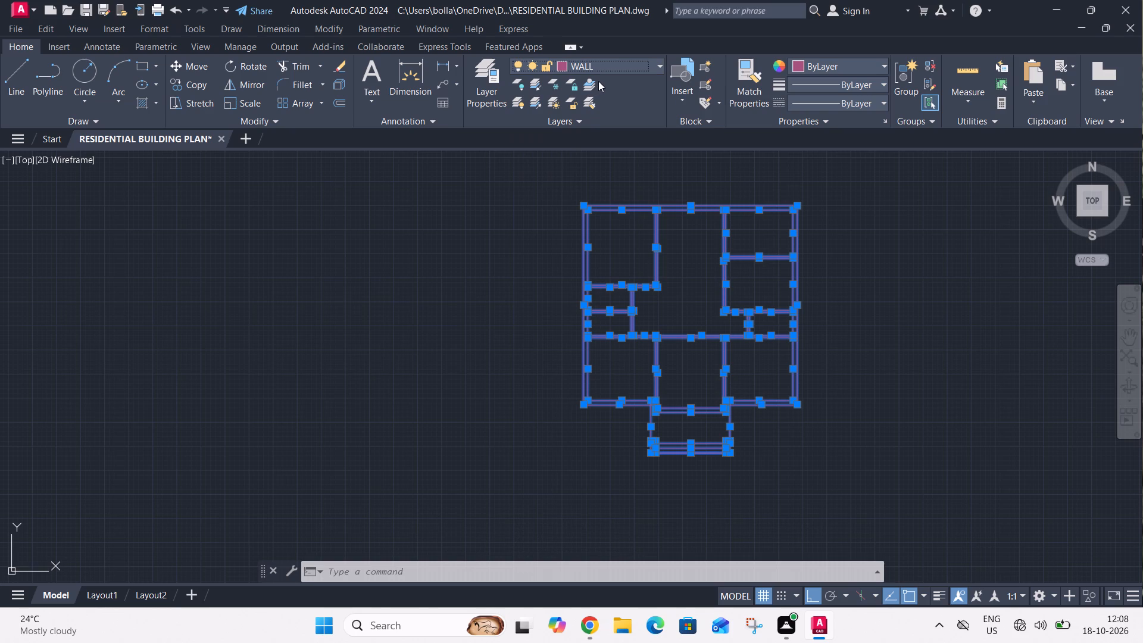
pyautogui.press('Escape')
pyautogui.click(639, 60)
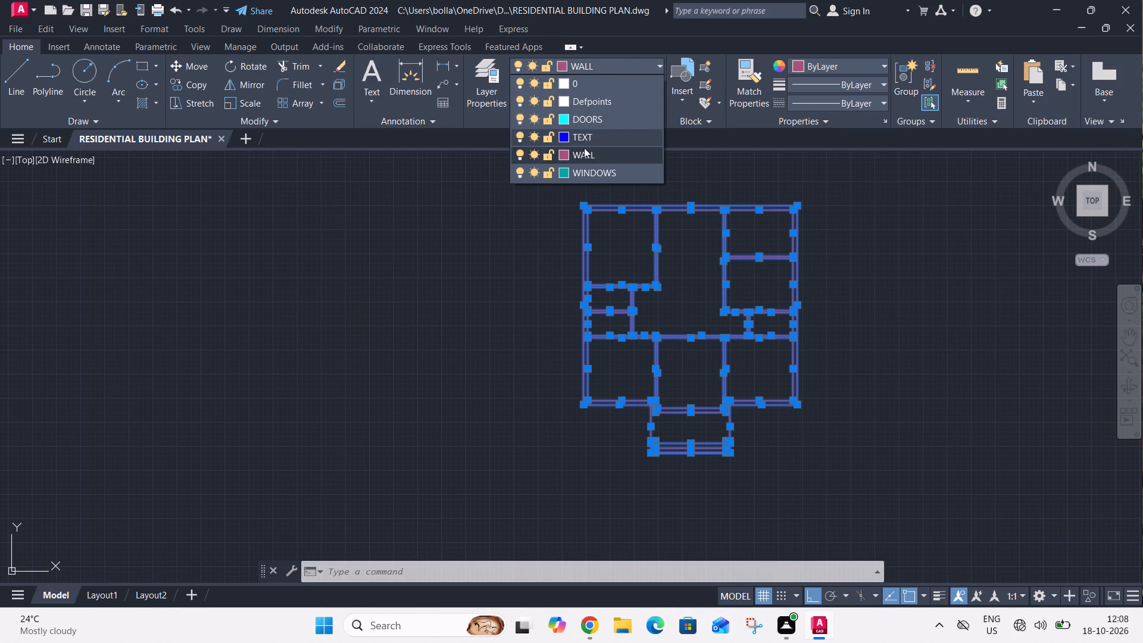
pyautogui.click(582, 152)
pyautogui.press('Escape')
pyautogui.click(613, 65)
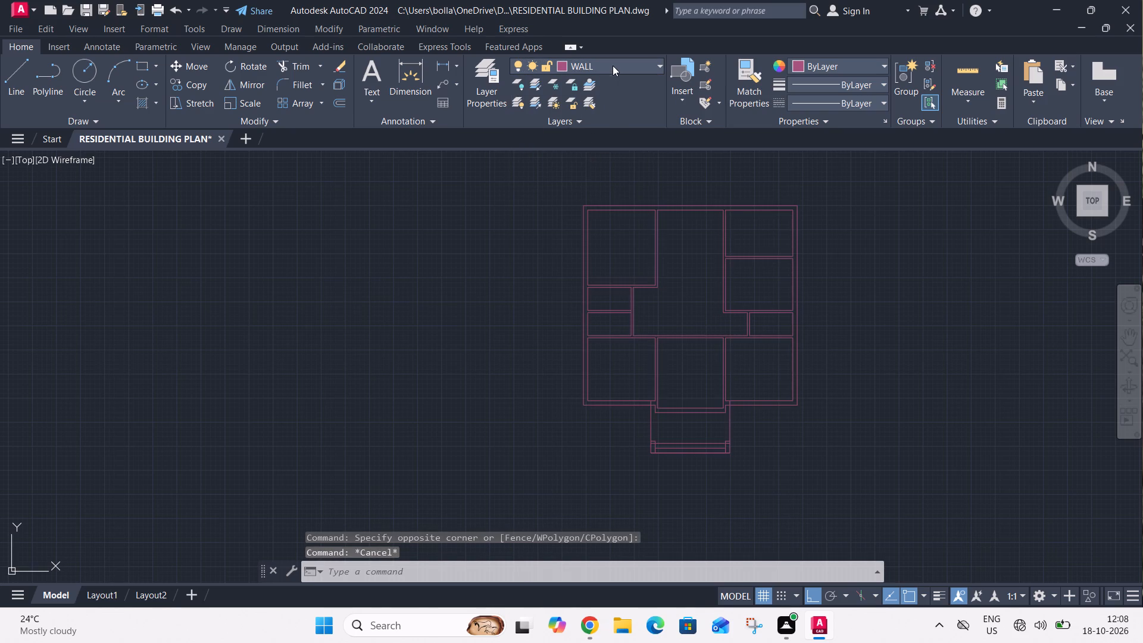
pyautogui.press('Escape')
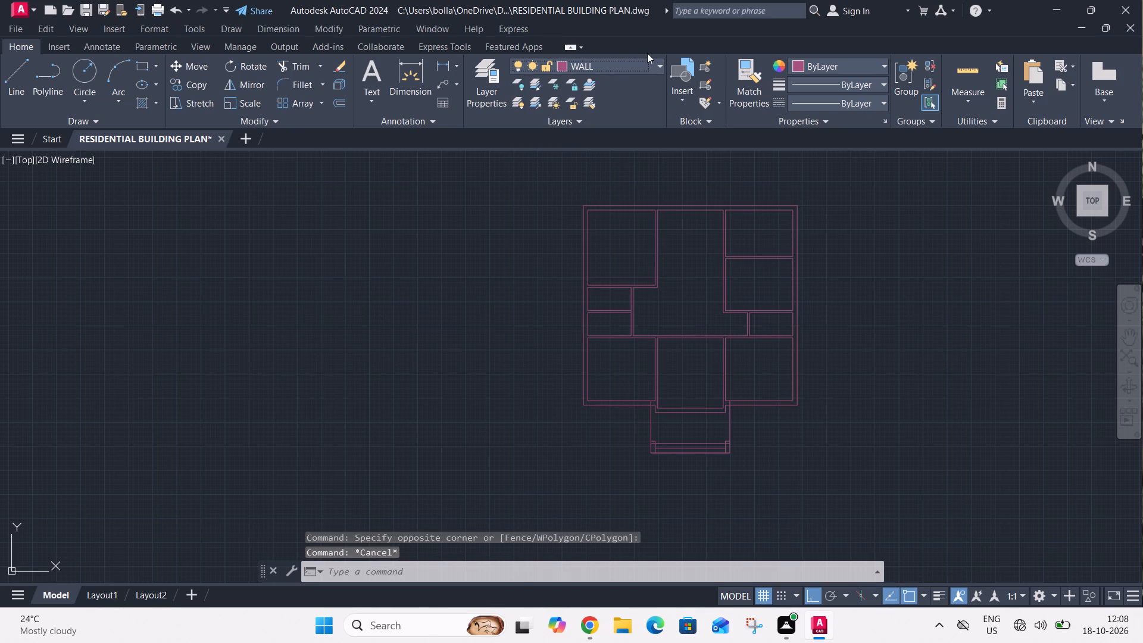
# Set the DOORS layer's colour to index colour 144.
pyautogui.click(651, 64)
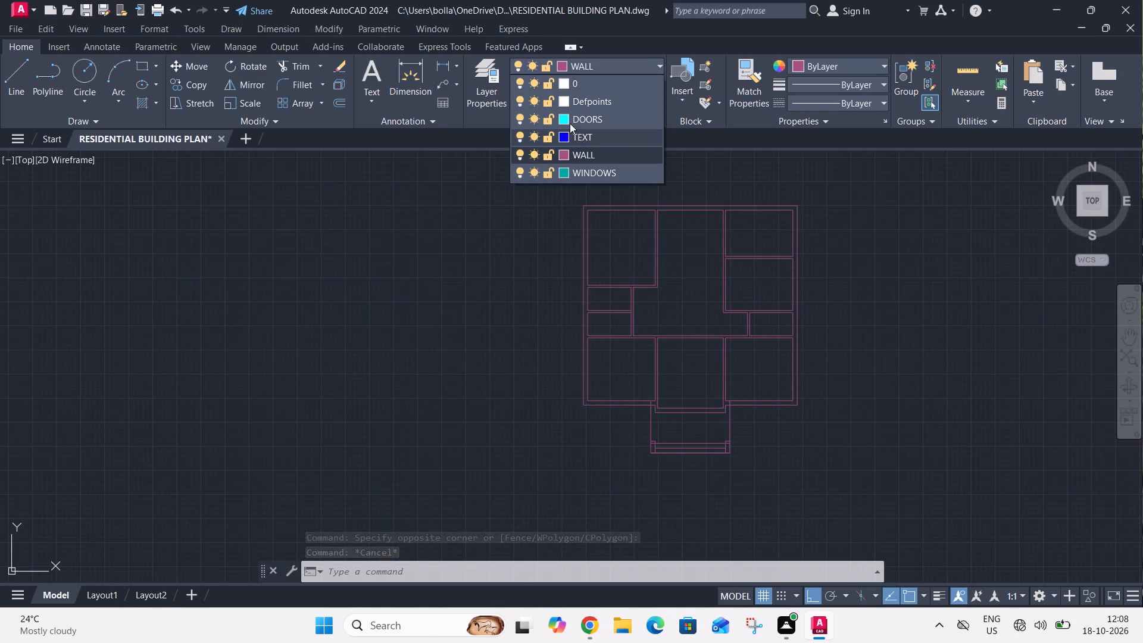
pyautogui.click(567, 118)
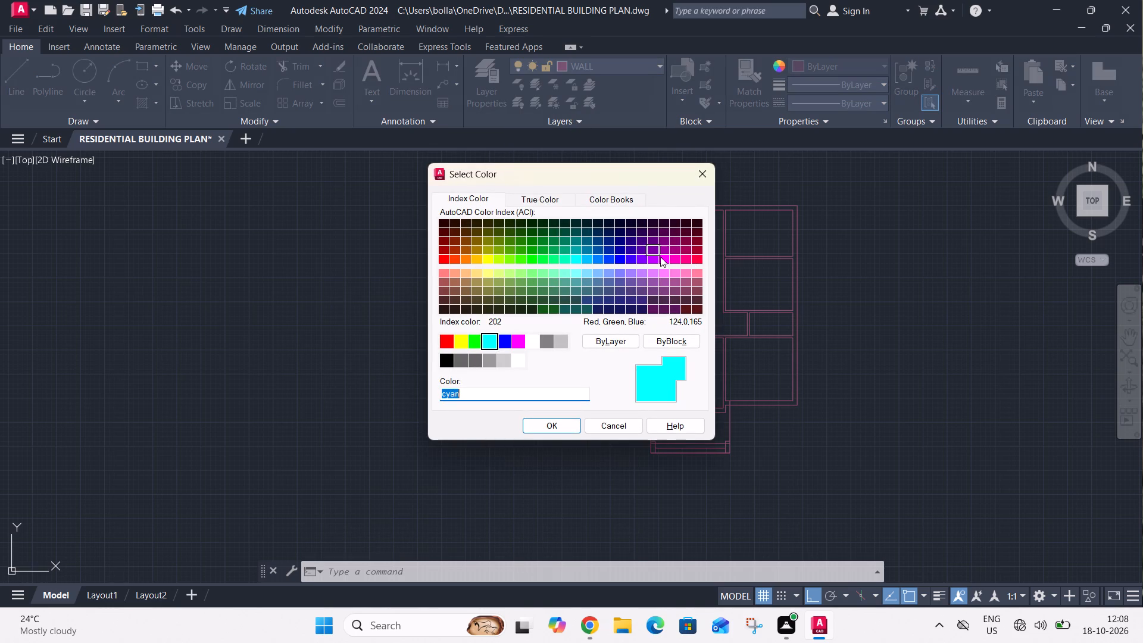
pyautogui.click(588, 239)
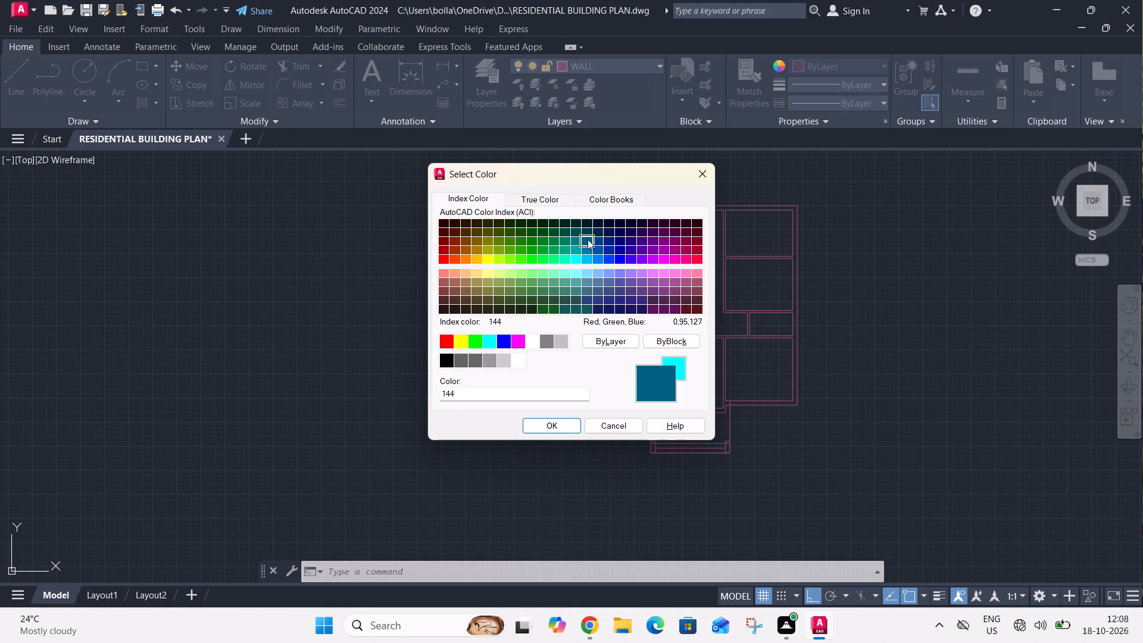
pyautogui.click(551, 416)
pyautogui.click(551, 424)
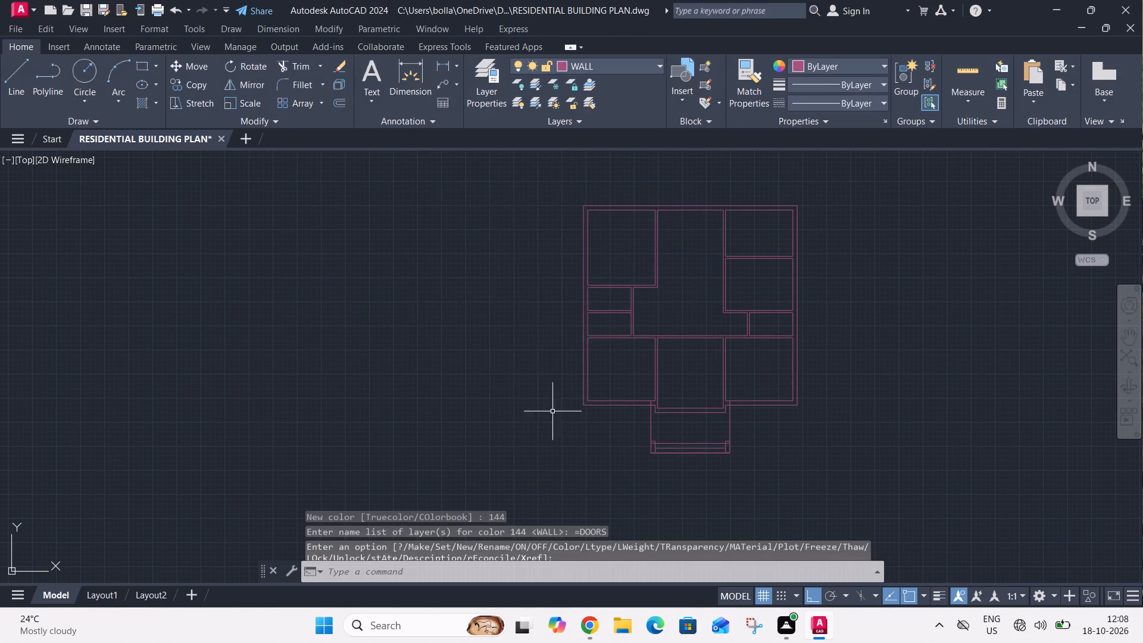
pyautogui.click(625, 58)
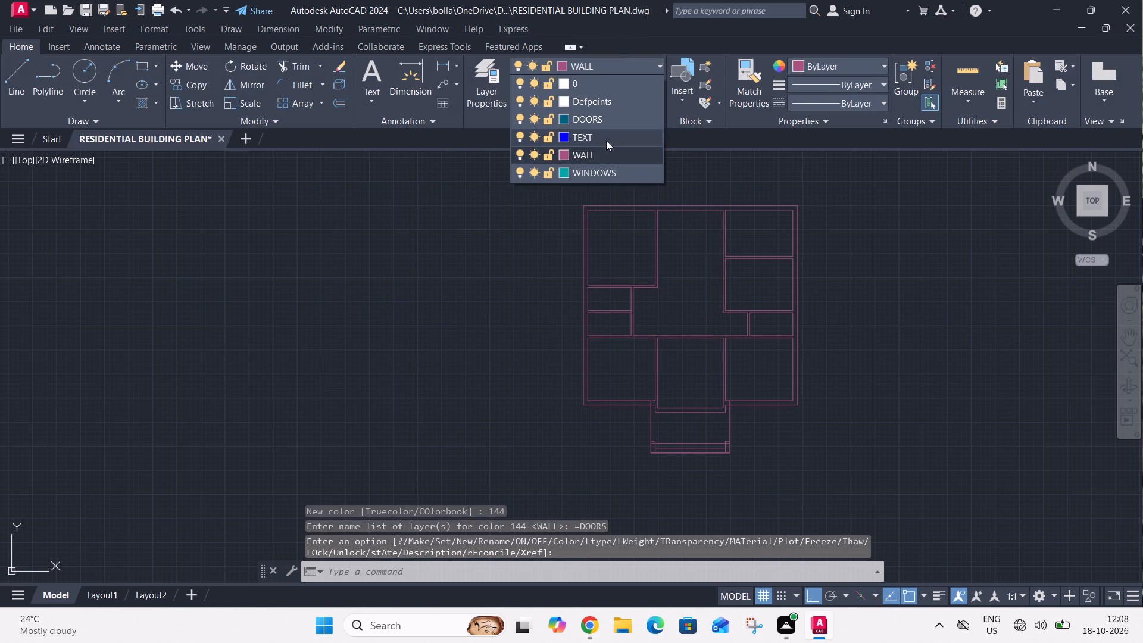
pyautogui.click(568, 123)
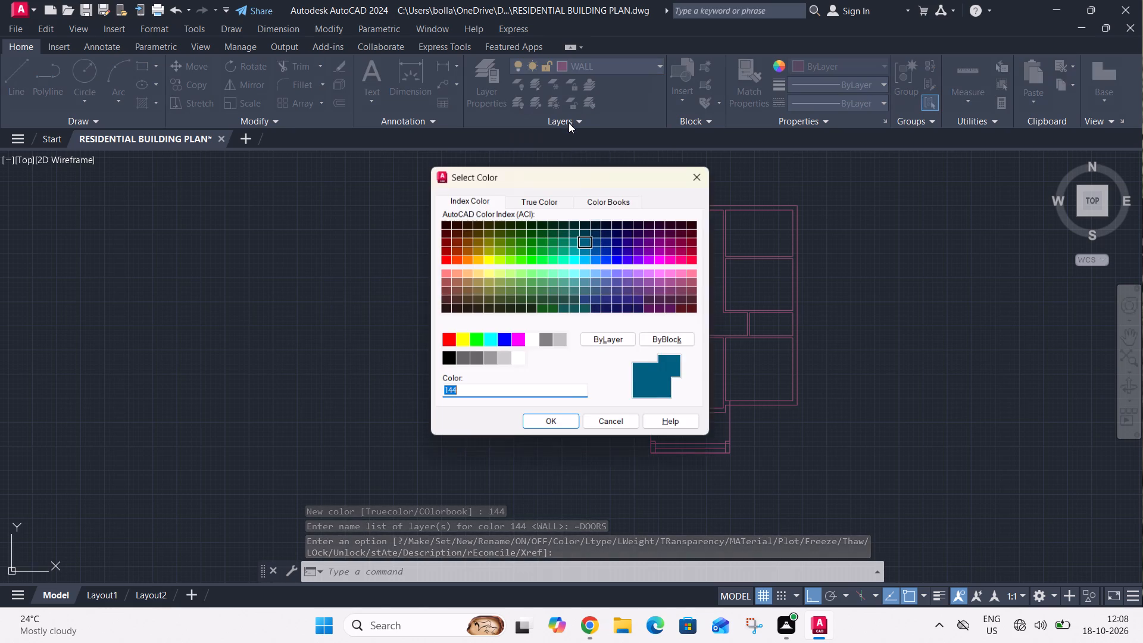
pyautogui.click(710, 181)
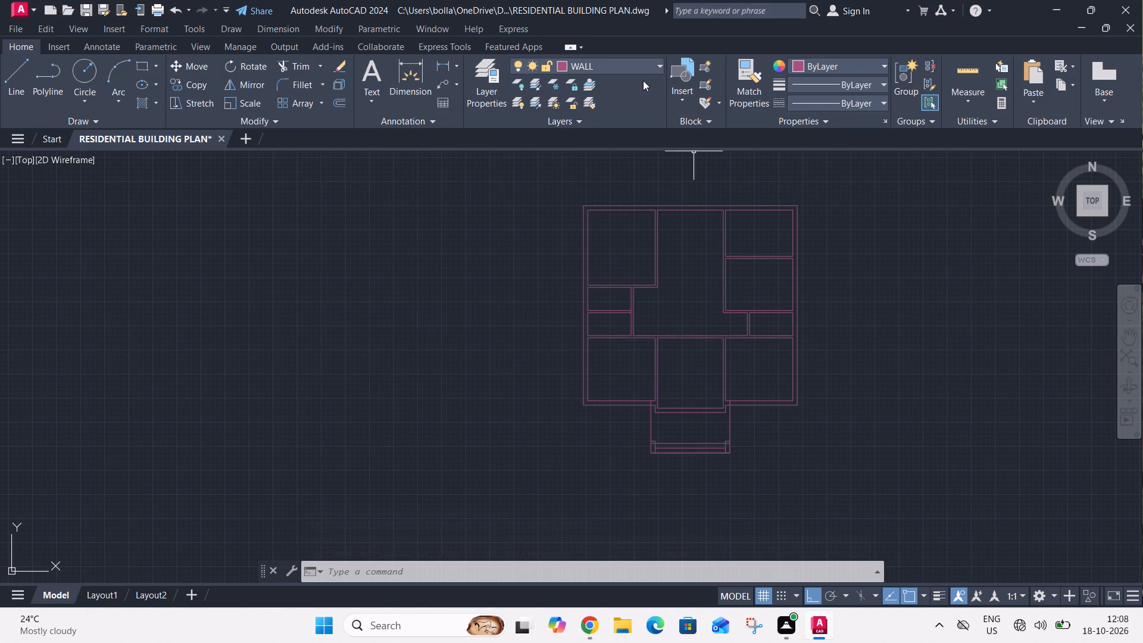
# Make DOORS the current layer.
pyautogui.click(640, 74)
pyautogui.click(616, 122)
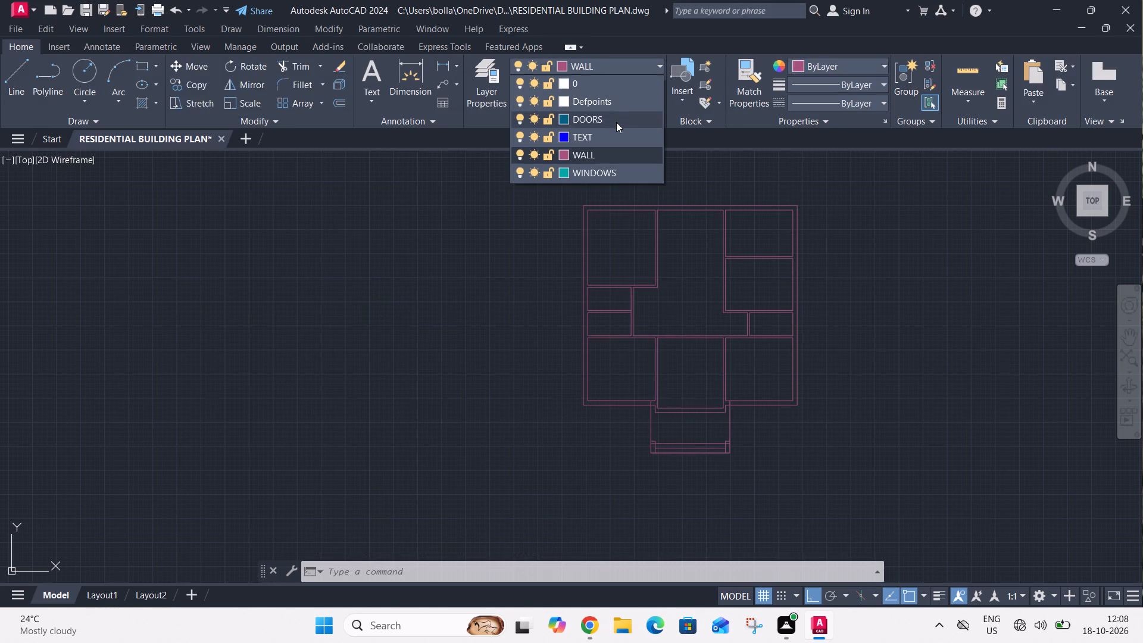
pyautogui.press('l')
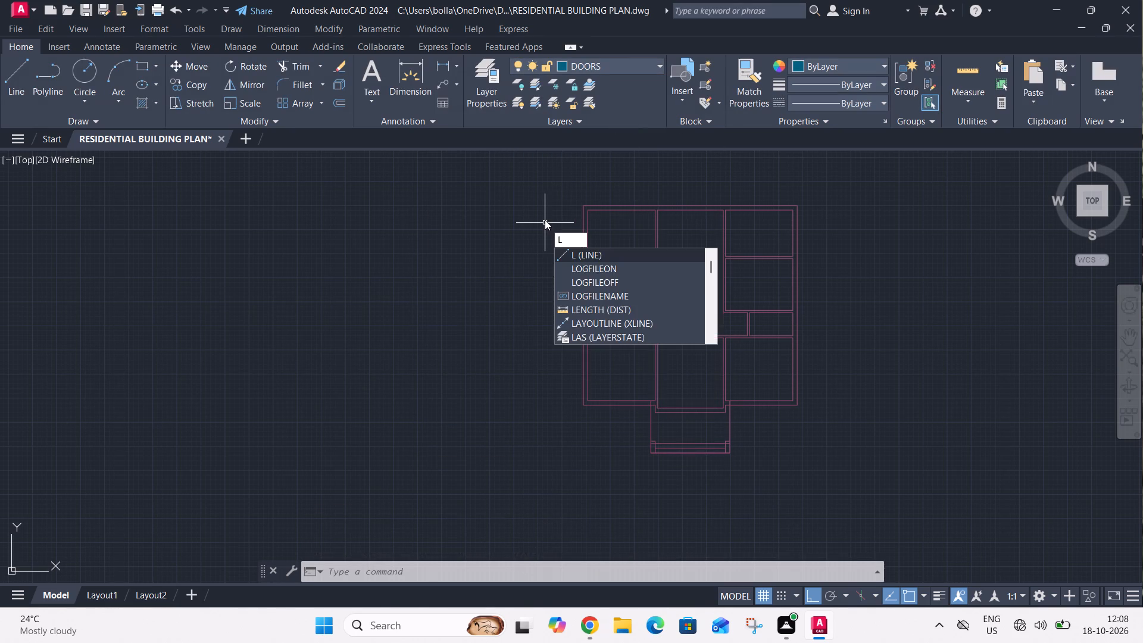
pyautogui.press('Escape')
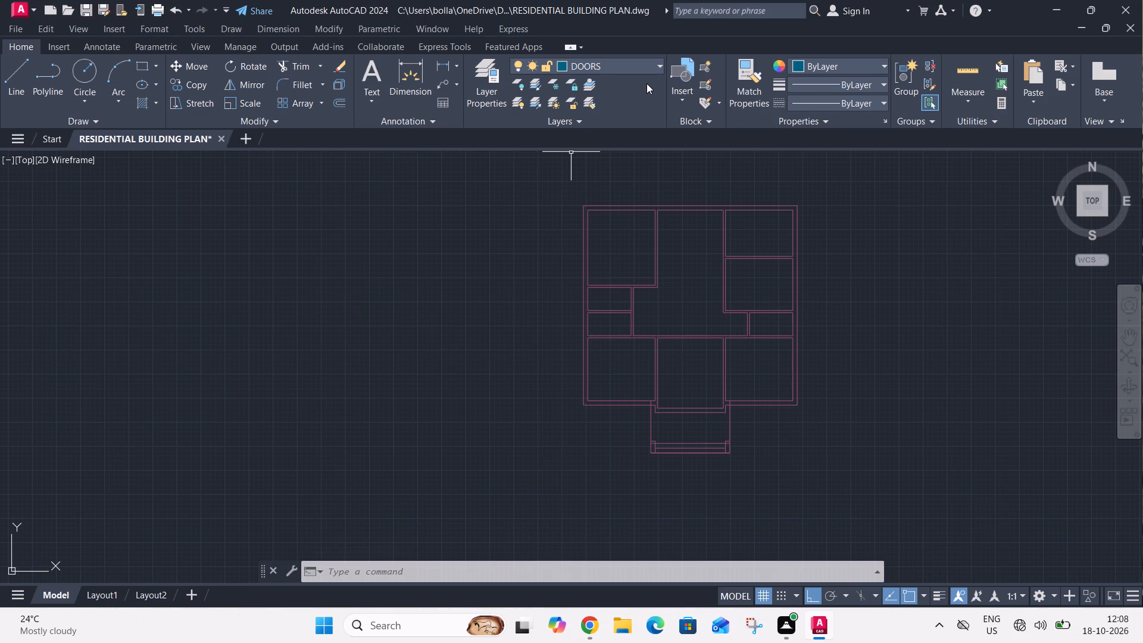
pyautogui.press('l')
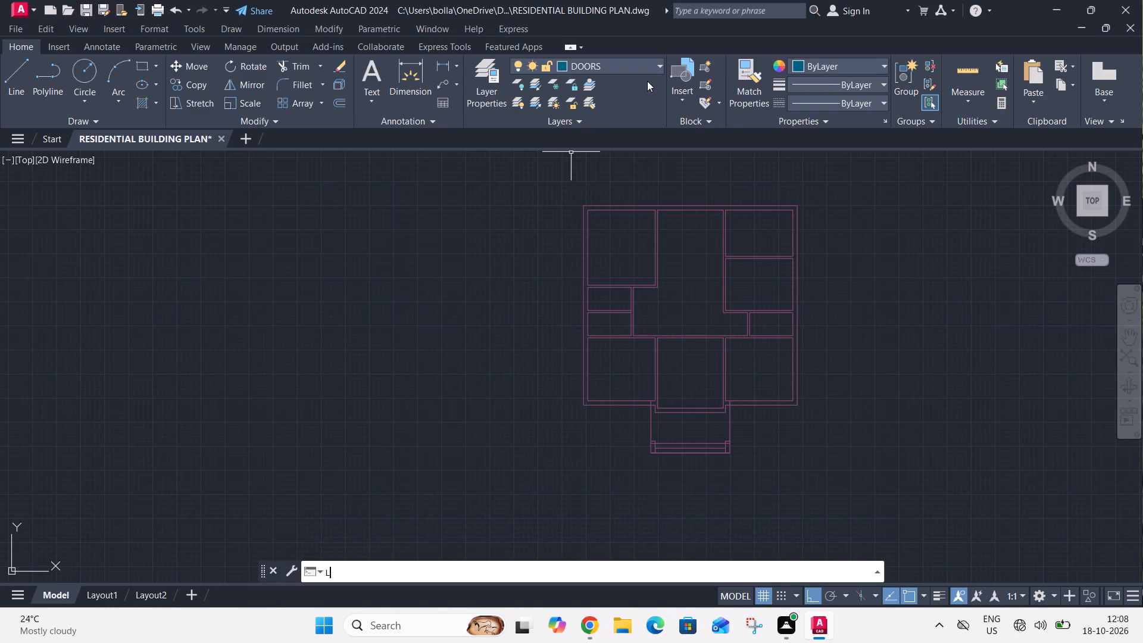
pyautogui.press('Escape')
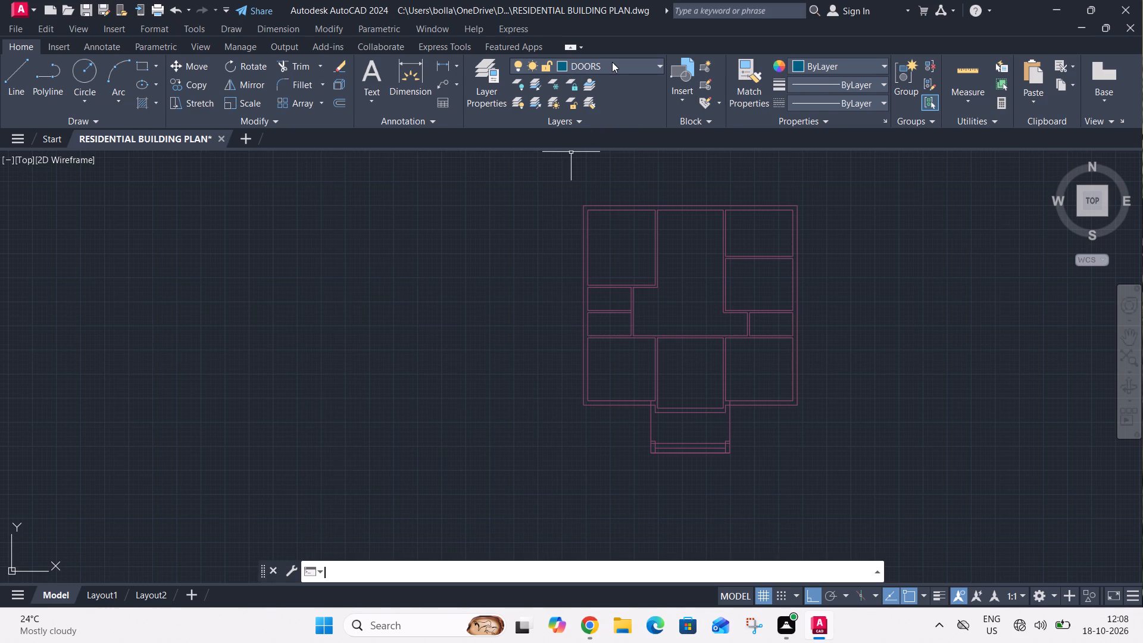
# Make WALL the current layer.
pyautogui.click(613, 62)
pyautogui.click(620, 64)
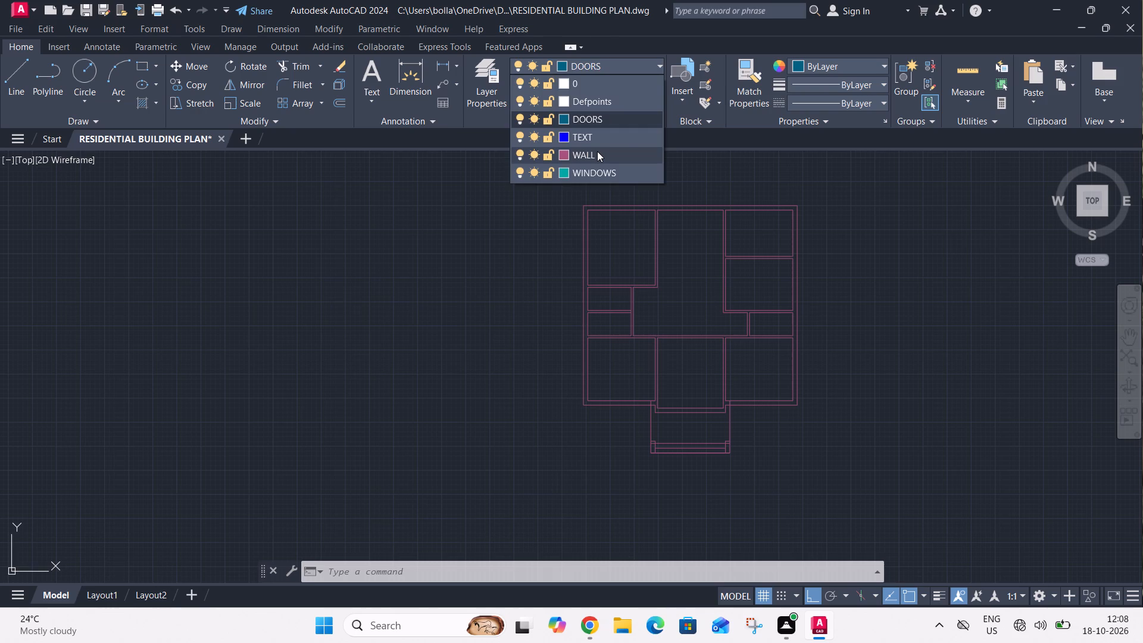
pyautogui.click(597, 151)
# Draw a short line across the west wall of the north-east room at its inner south-west corner.
pyautogui.press('l')
pyautogui.press('space')
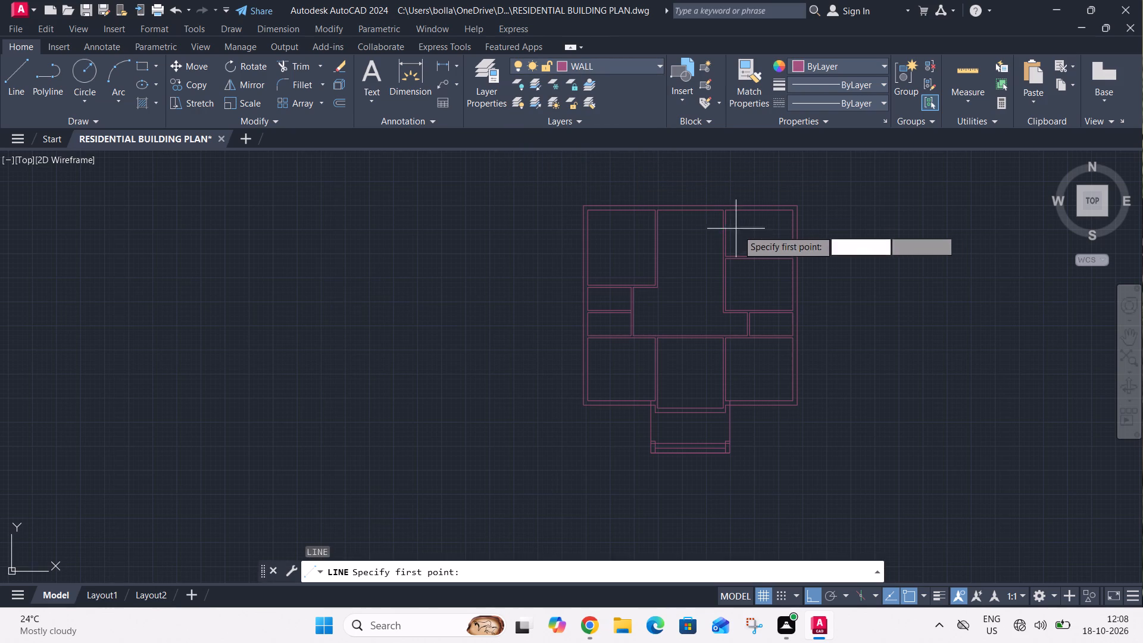
pyautogui.scroll(4, 732, 257)
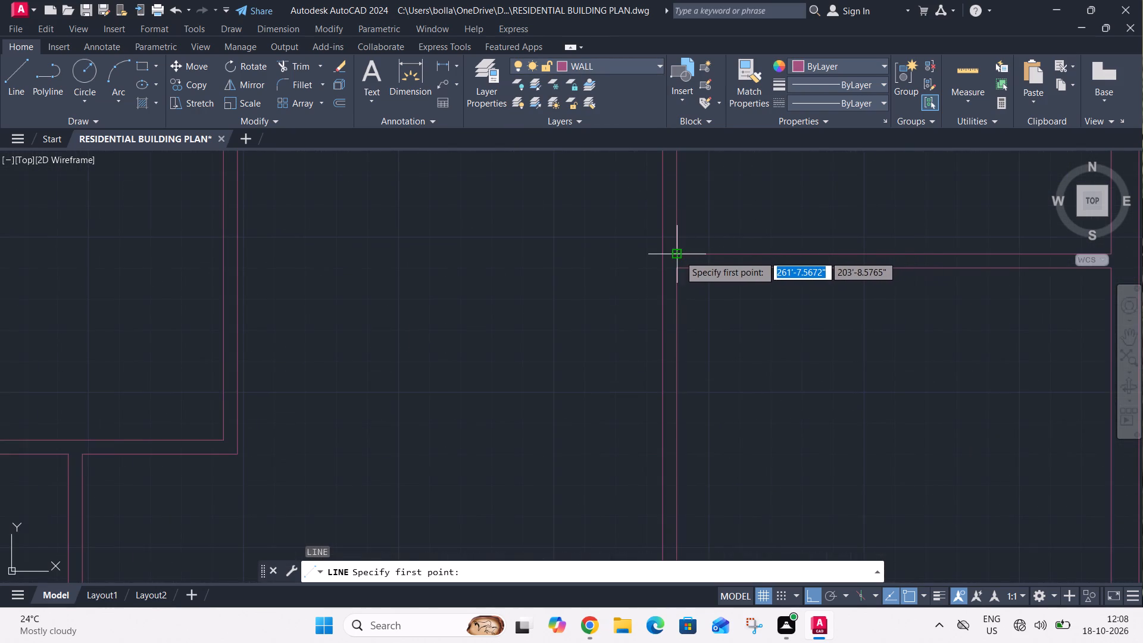
pyautogui.click(679, 255)
pyautogui.click(662, 256)
pyautogui.press('Escape')
pyautogui.press('o')
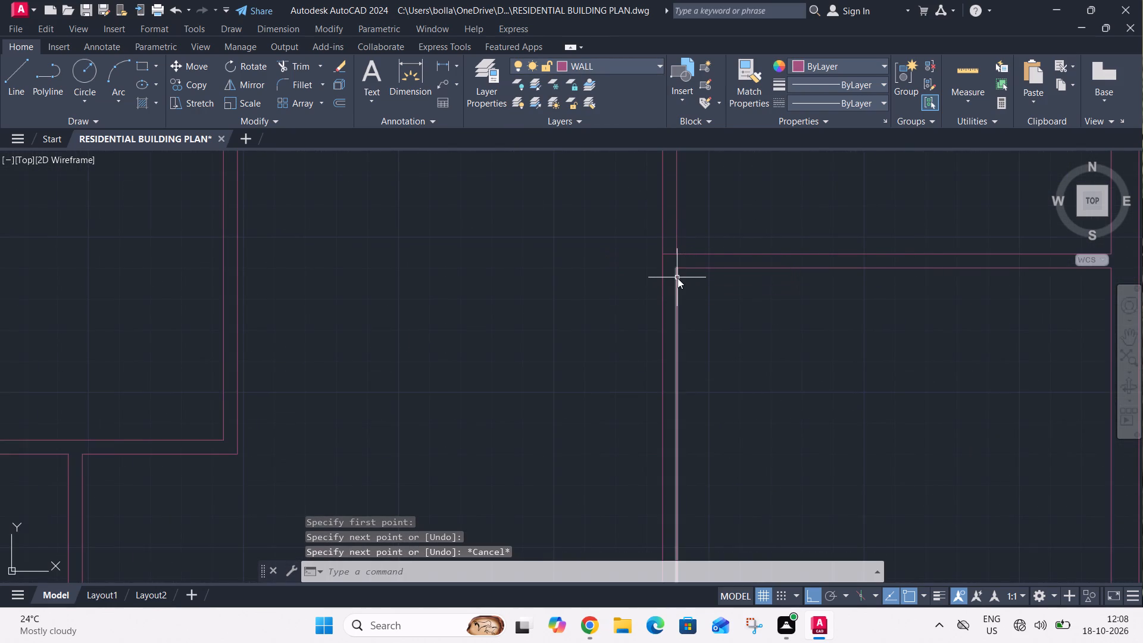
pyautogui.press('Escape')
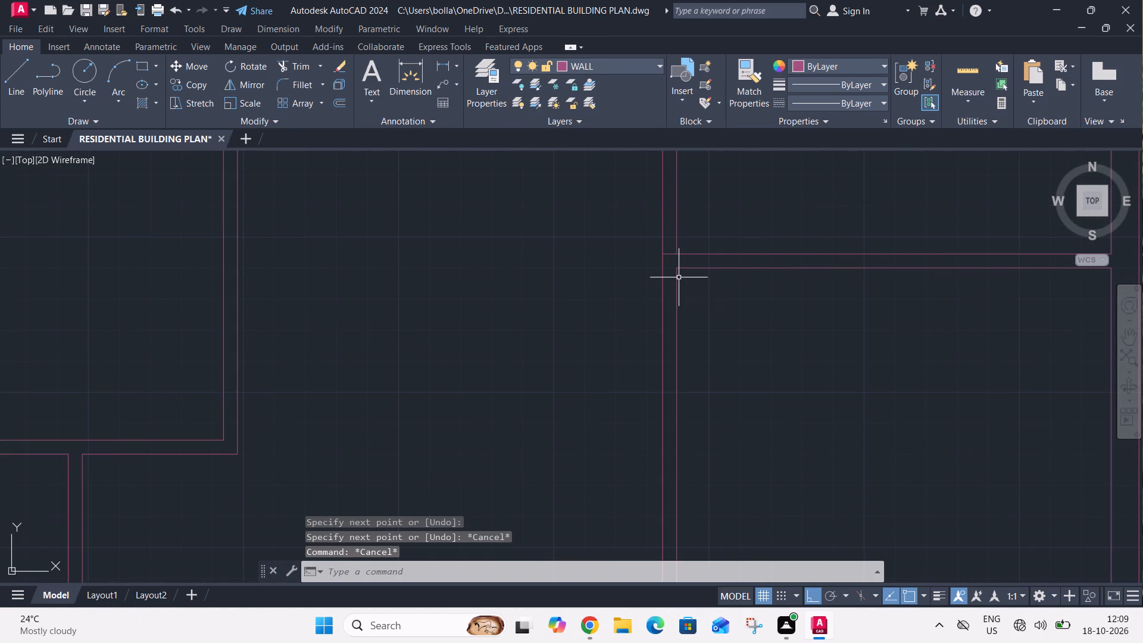
# Draw a short line across the south wall of the middle east room at its inner south-west corner.
pyautogui.press('l')
pyautogui.press('space')
pyautogui.scroll(-3, 688, 224)
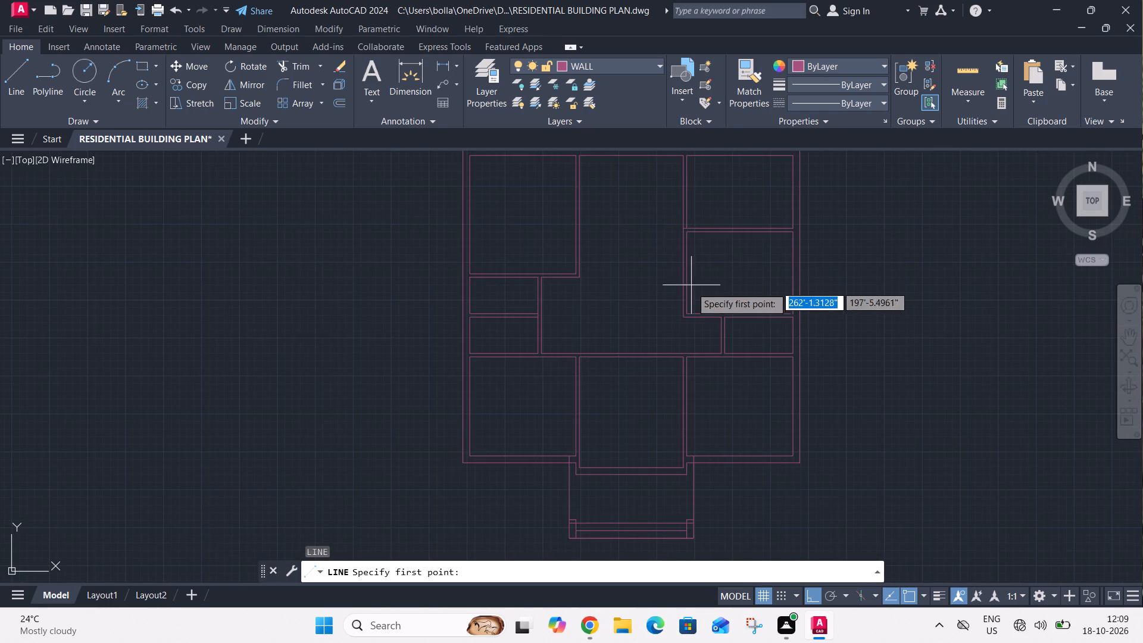
pyautogui.scroll(3, 685, 311)
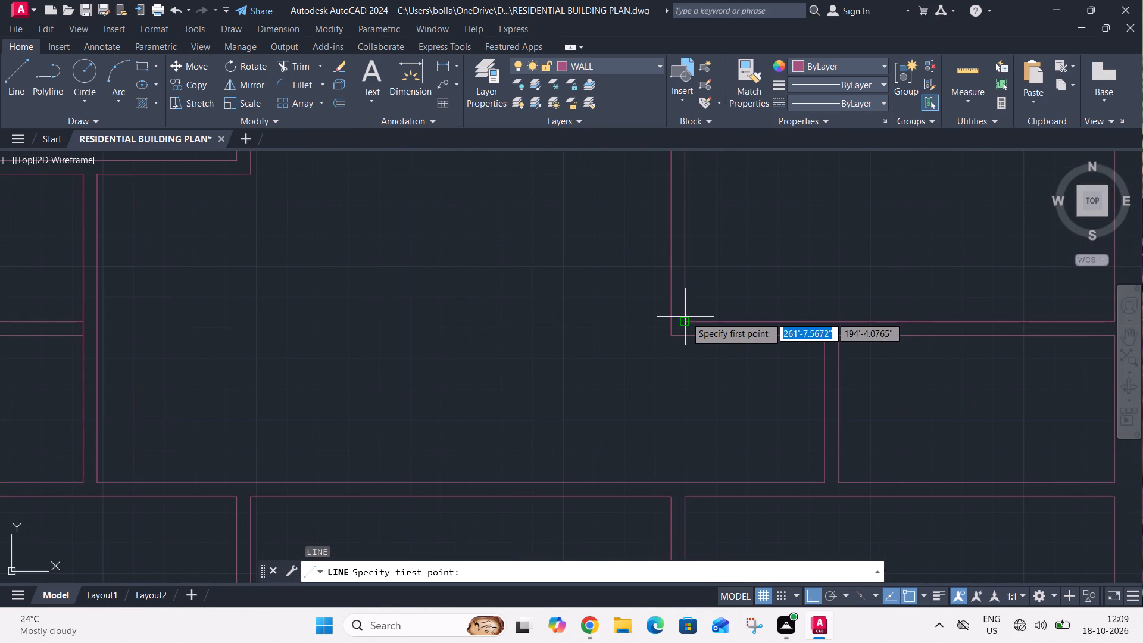
pyautogui.click(686, 319)
pyautogui.click(685, 334)
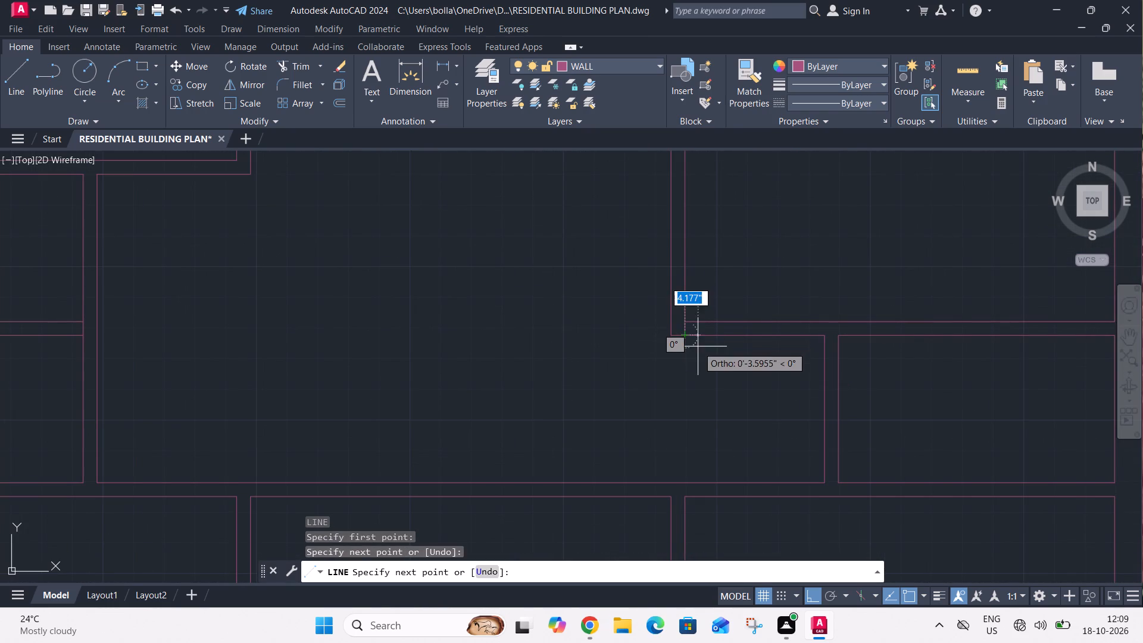
pyautogui.press('Escape')
# Draw a short line across the top of the west wall of the small east room.
pyautogui.write('L')
pyautogui.press('space')
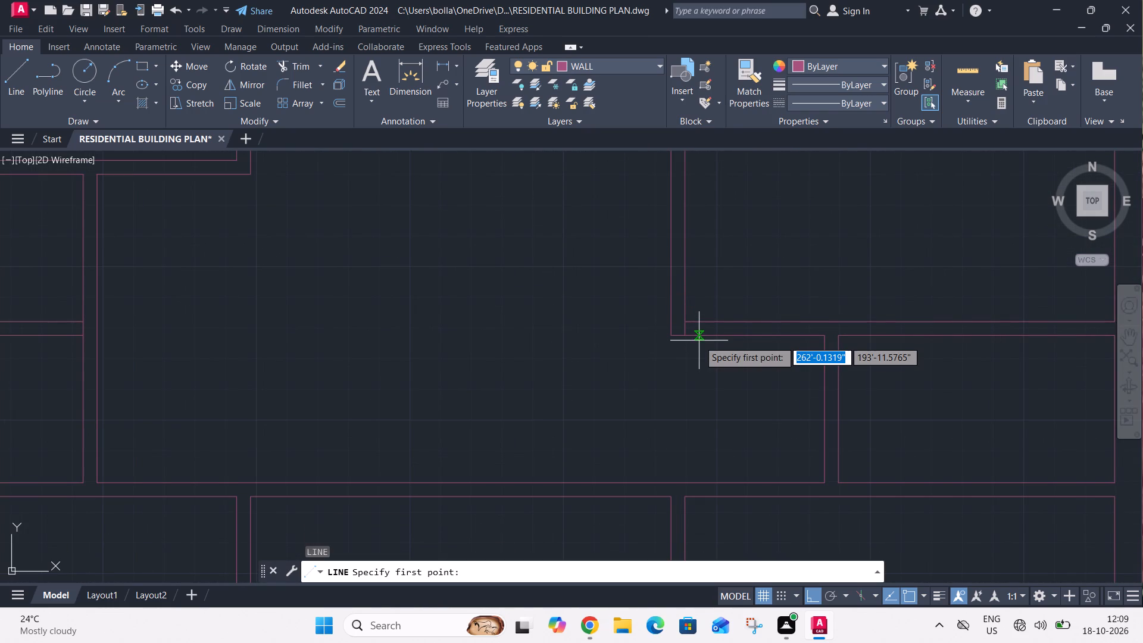
pyautogui.click(821, 337)
pyautogui.moveTo(835, 338); pyautogui.dragTo(833, 347)
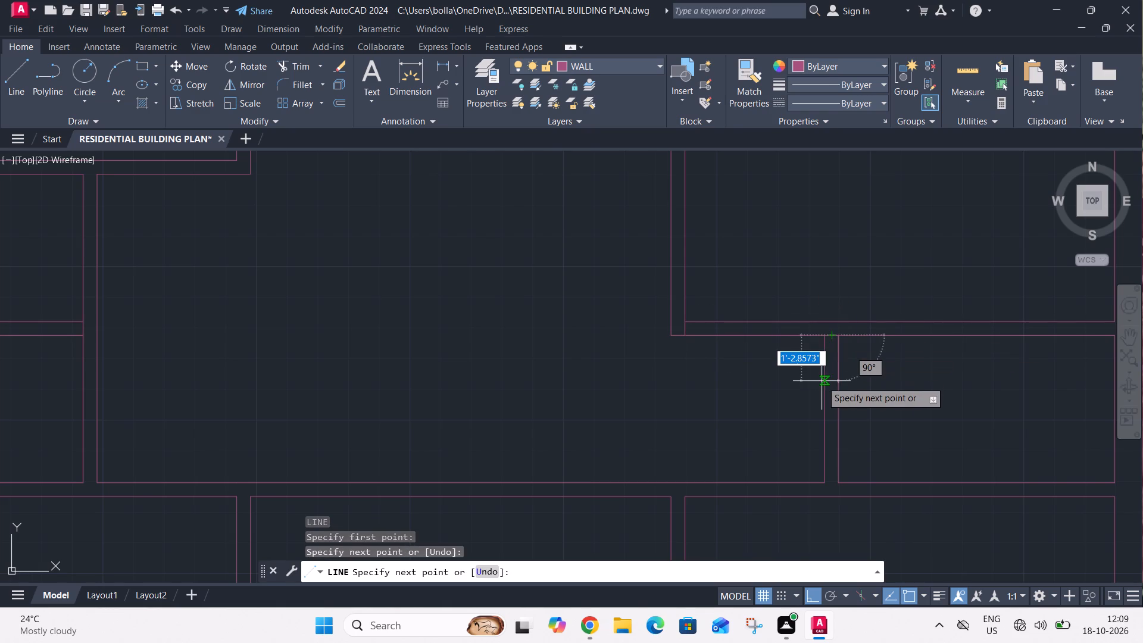
pyautogui.press('Escape')
# Draw a short line across the north wall of the south-east room at its inner north-west corner.
pyautogui.press('l')
pyautogui.press('space')
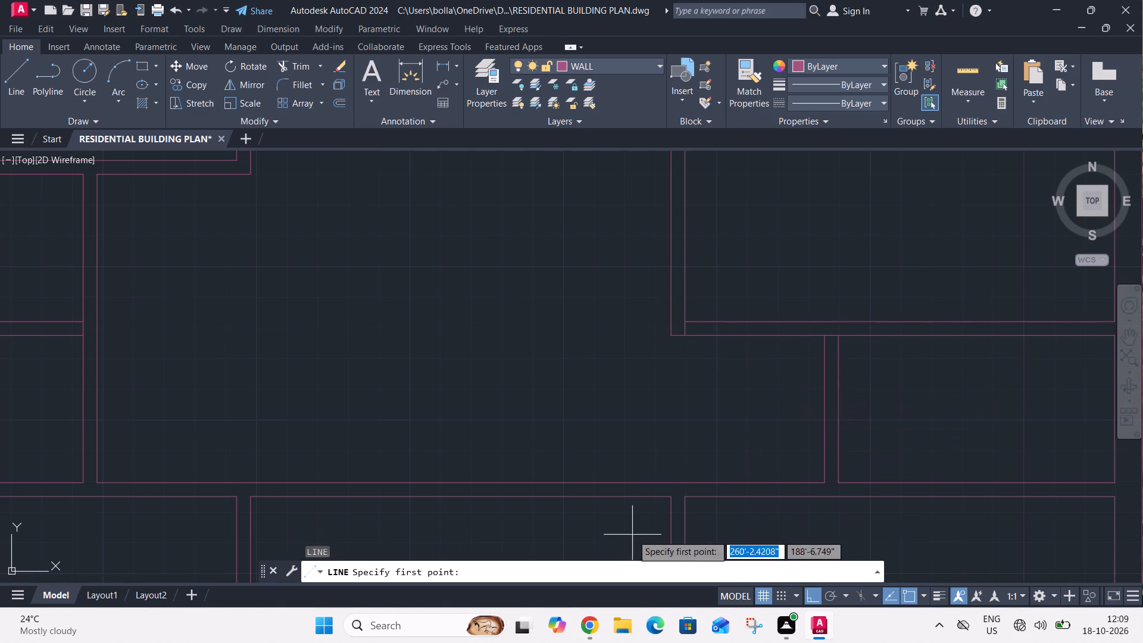
pyautogui.click(683, 498)
pyautogui.click(682, 485)
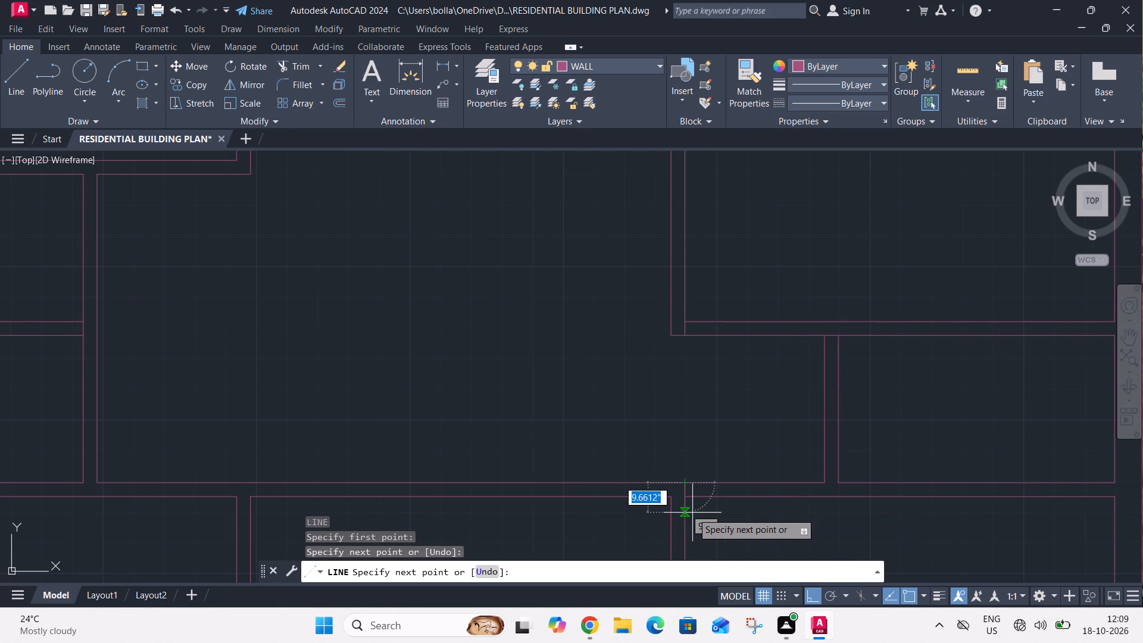
pyautogui.press('Escape')
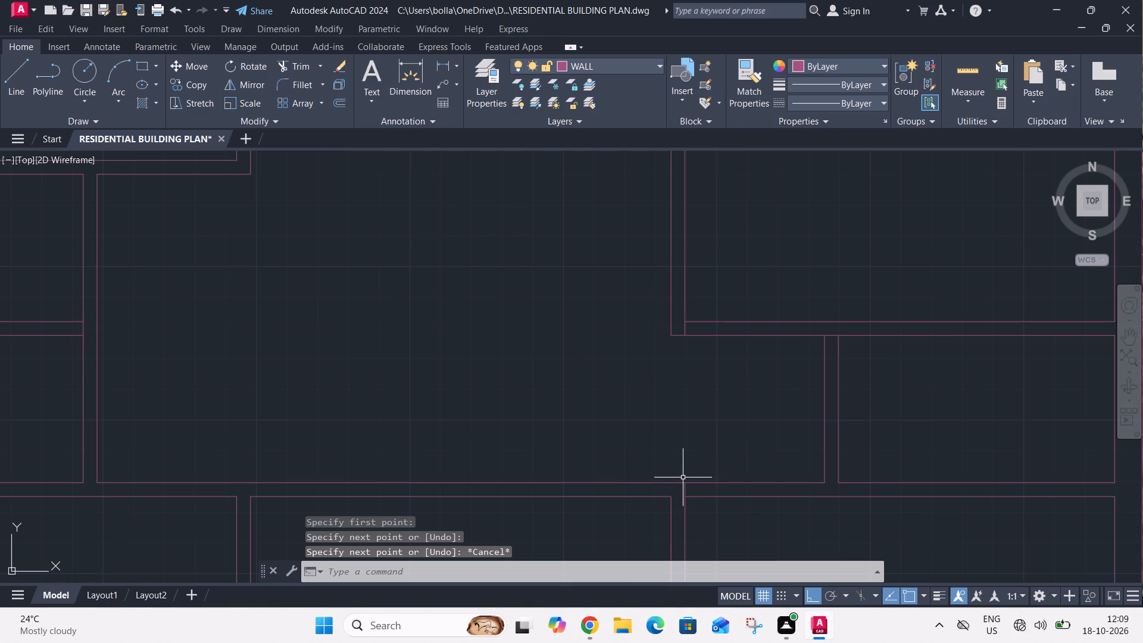
# Offset the short wall lines 4.5": eastward at the south-east and middle east rooms, southward at the small east room.
pyautogui.press('o')
pyautogui.press('space')
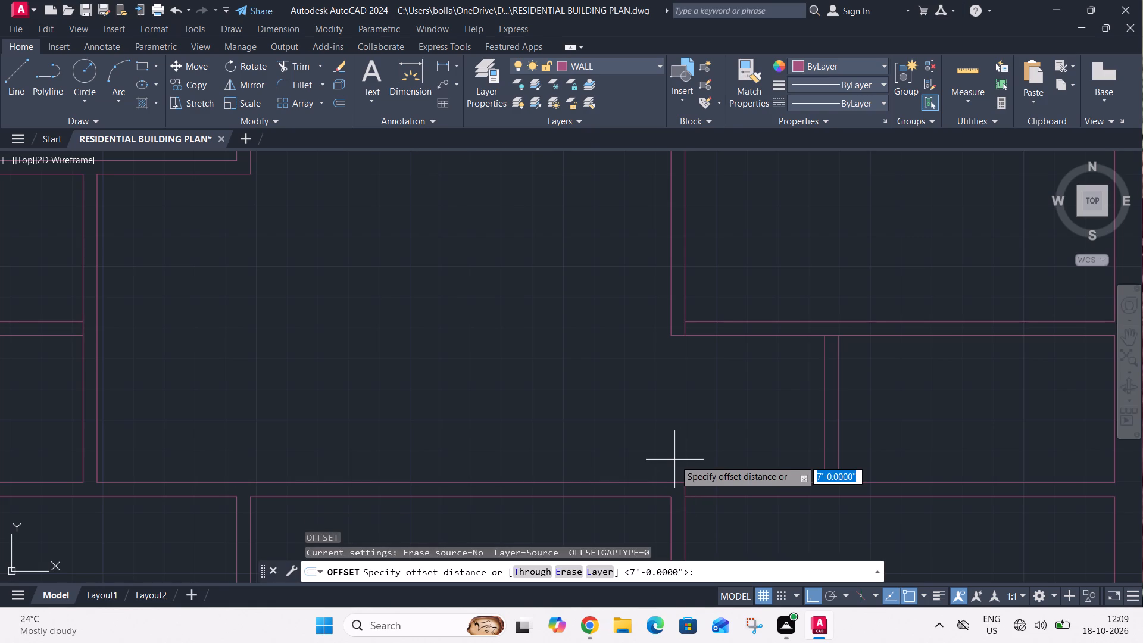
pyautogui.write('4.5"')
pyautogui.press('Return')
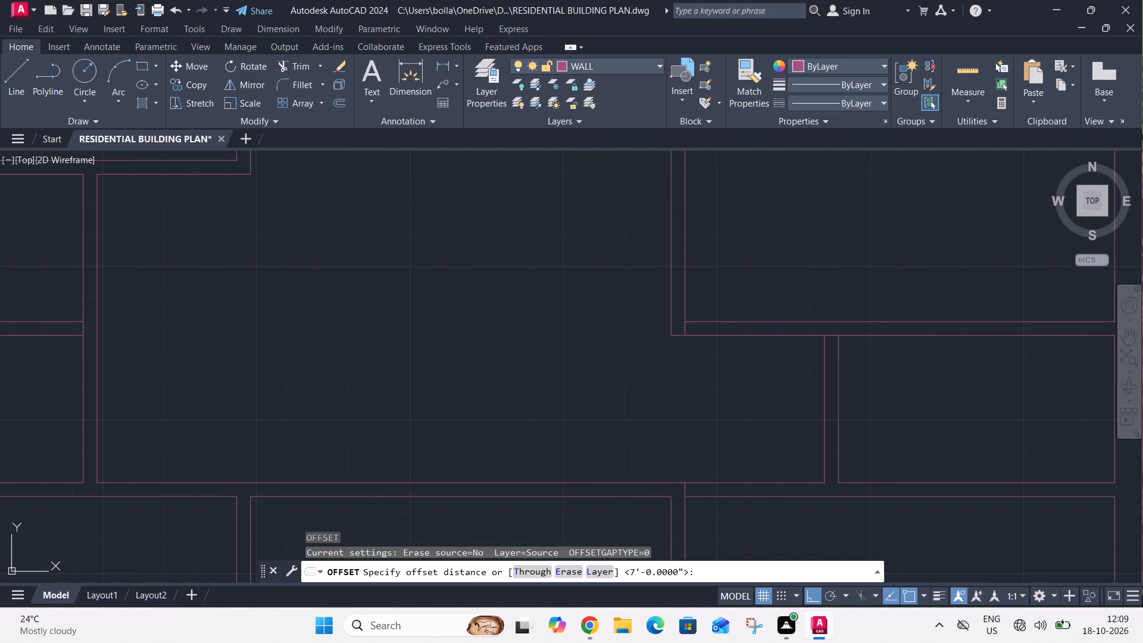
pyautogui.moveTo(686, 492); pyautogui.dragTo(692, 494)
pyautogui.click(699, 494)
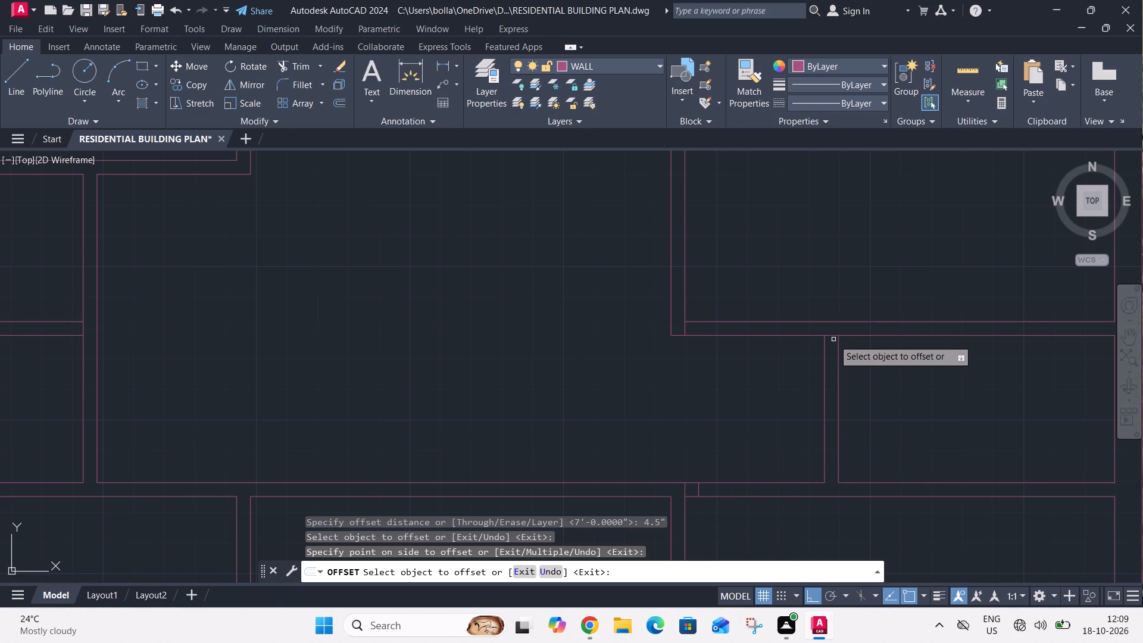
pyautogui.click(833, 336)
pyautogui.click(832, 357)
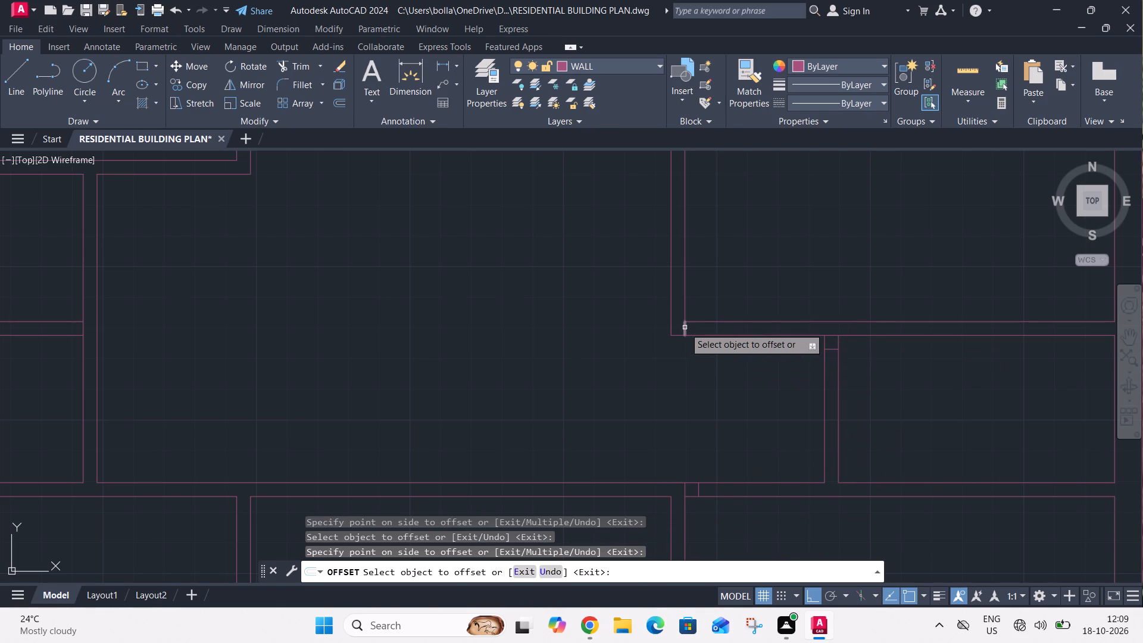
pyautogui.click(685, 327)
pyautogui.click(700, 327)
# Offset the short line at the north-east room's south-west corner 4.5" northward.
pyautogui.scroll(-3, 713, 344)
pyautogui.scroll(2, 714, 226)
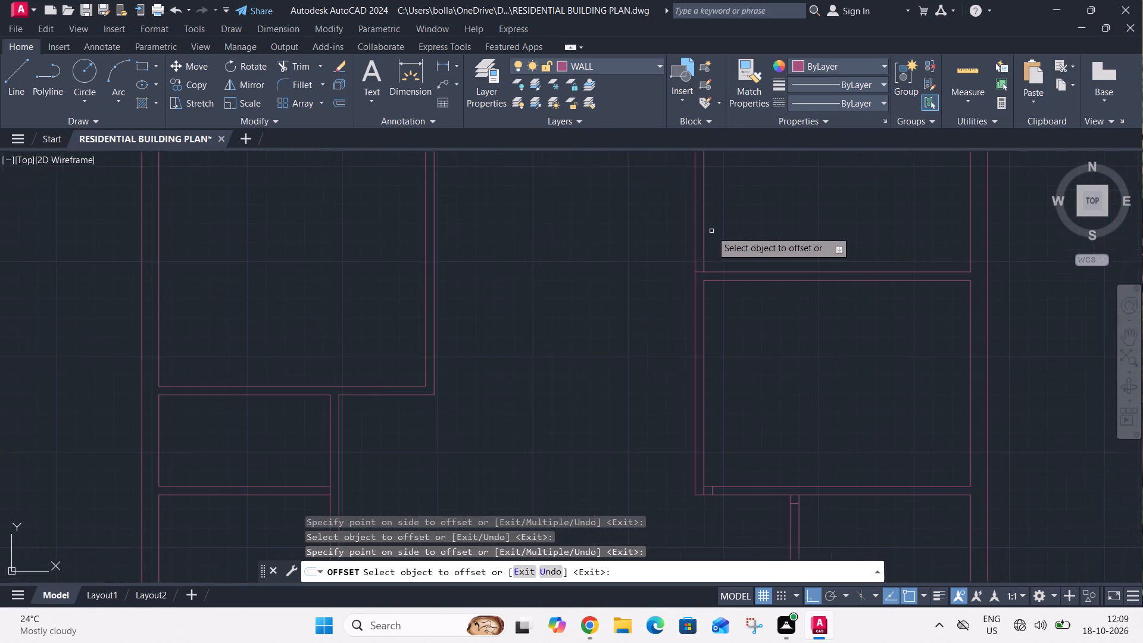
pyautogui.scroll(2, 711, 232)
pyautogui.click(677, 335)
pyautogui.click(680, 315)
pyautogui.press('Escape')
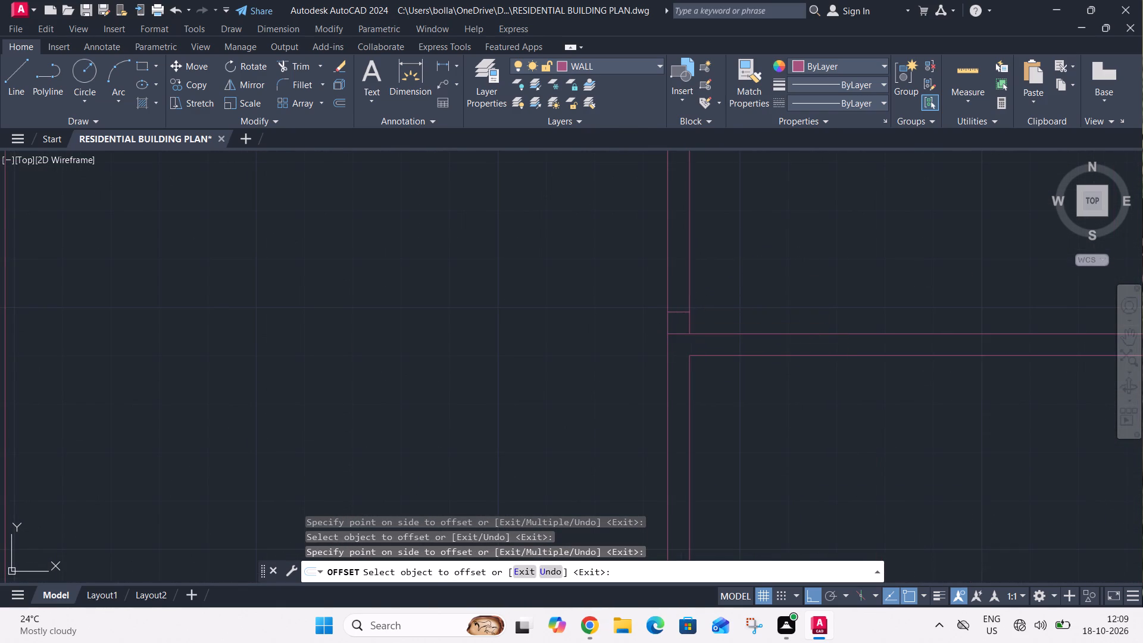
# Offset the door jamb lines by 2'6": northward at the north-east room and eastward at the middle east room.
pyautogui.write('O 2\'6"')
pyautogui.press('Return')
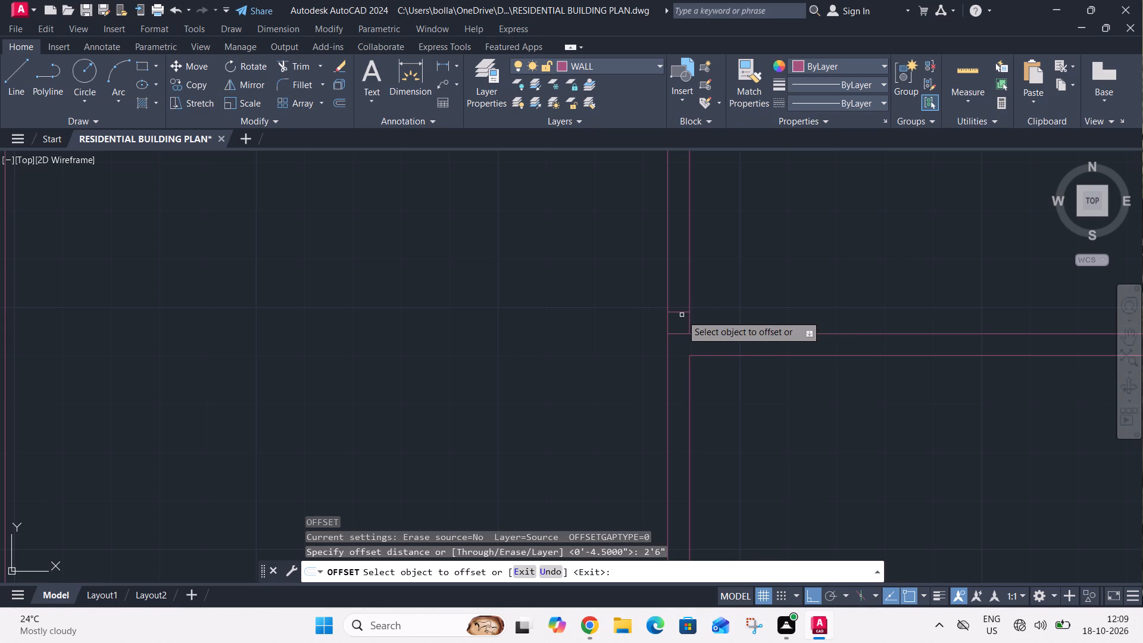
pyautogui.click(679, 312)
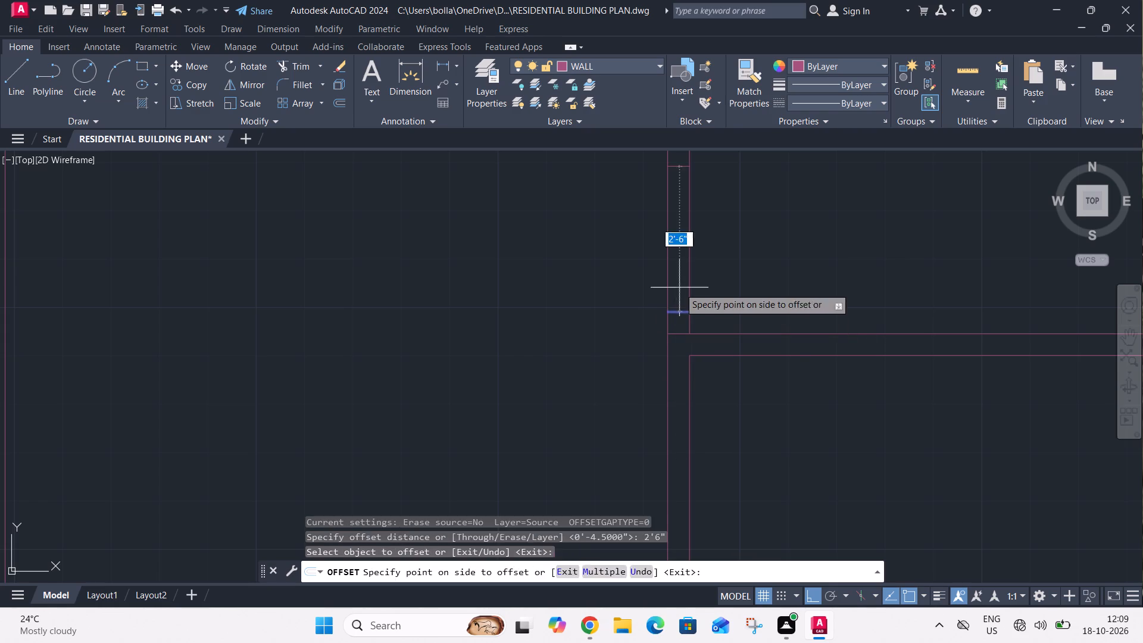
pyautogui.click(679, 285)
pyautogui.scroll(-2, 679, 285)
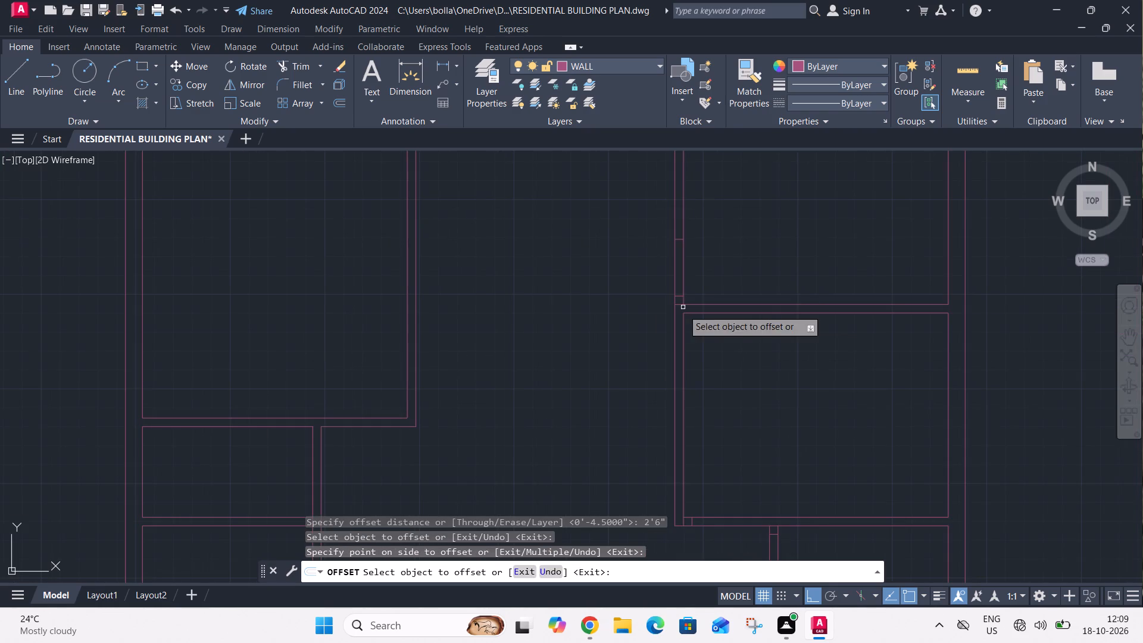
pyautogui.moveTo(689, 329); pyautogui.dragTo(688, 270, button='middle')
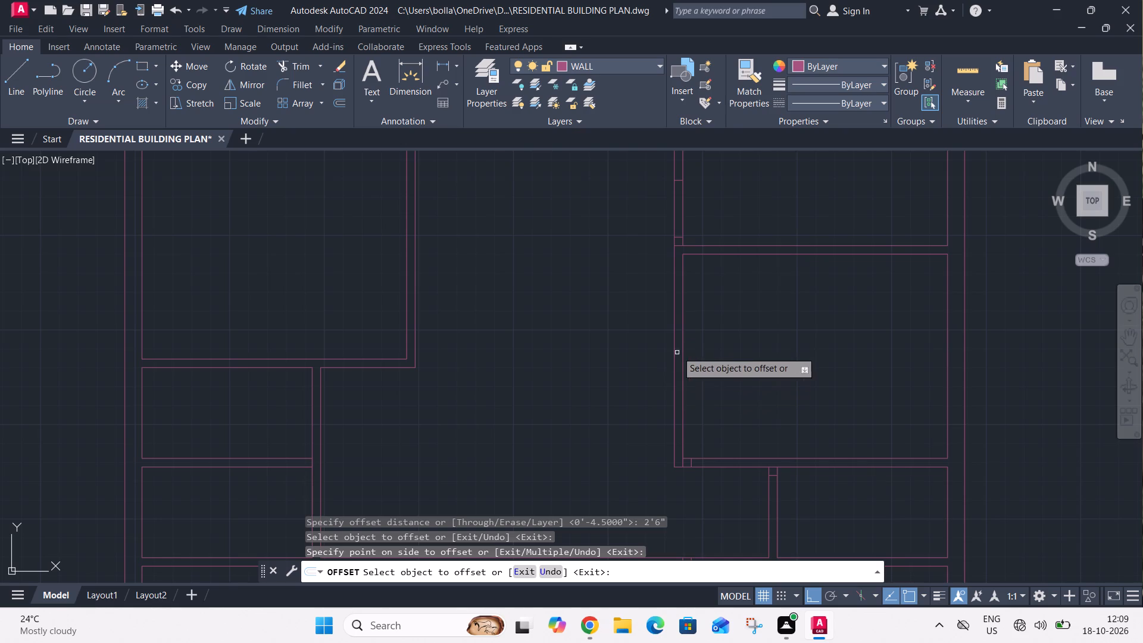
pyautogui.scroll(1, 681, 461)
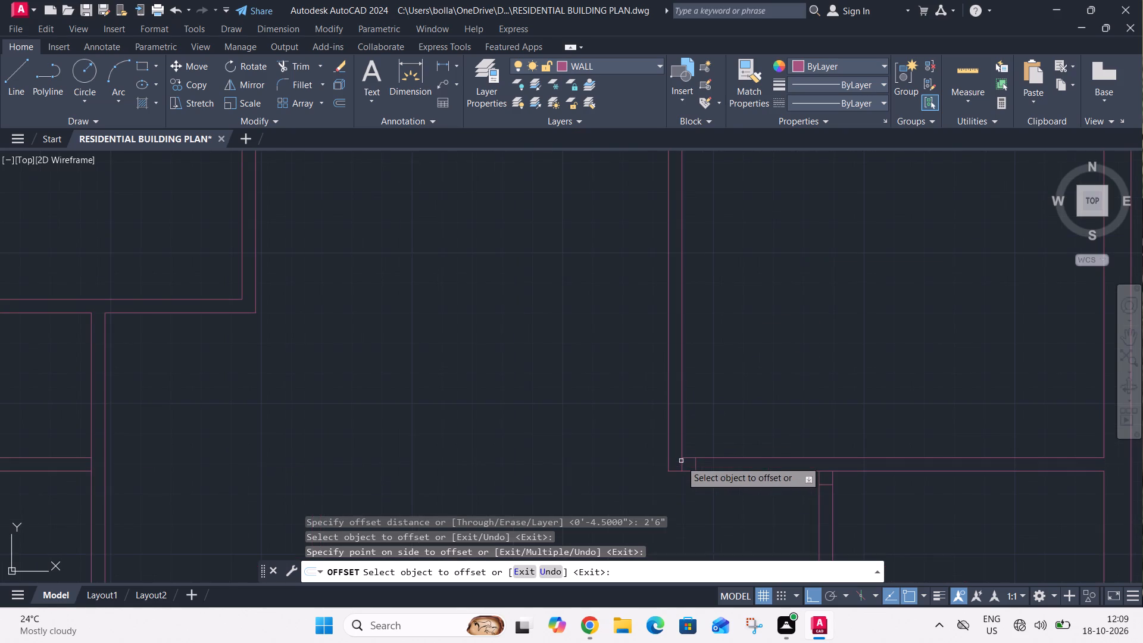
pyautogui.scroll(1, 689, 466)
pyautogui.click(700, 464)
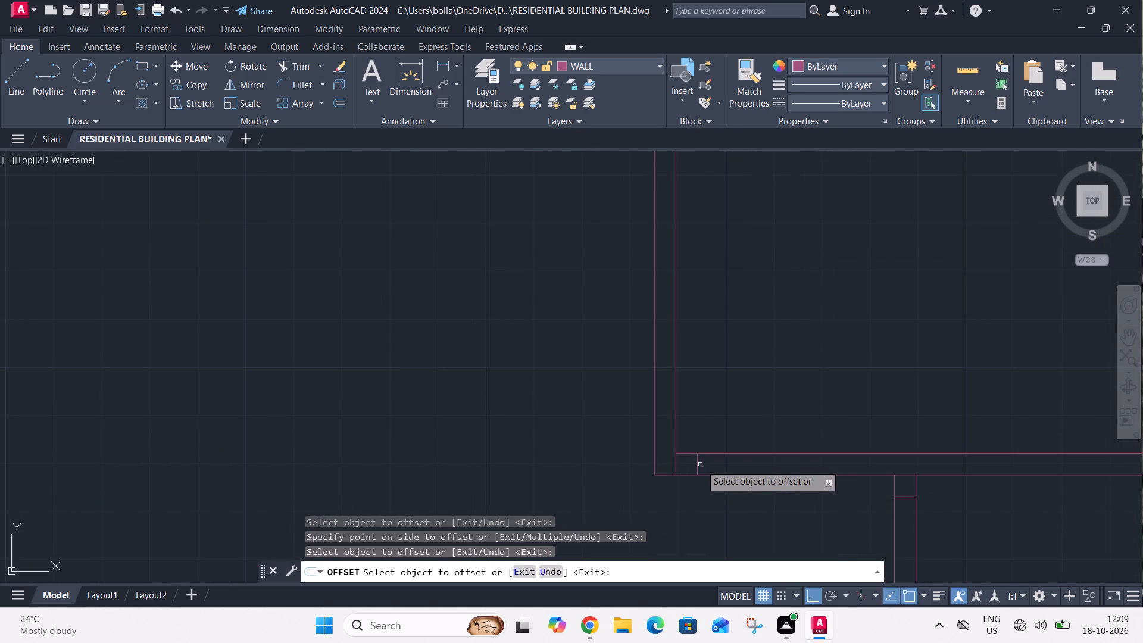
pyautogui.click(699, 467)
pyautogui.click(719, 468)
# Offset the door jamb line in the small east room's west wall 2'6" southward.
pyautogui.scroll(-2, 742, 385)
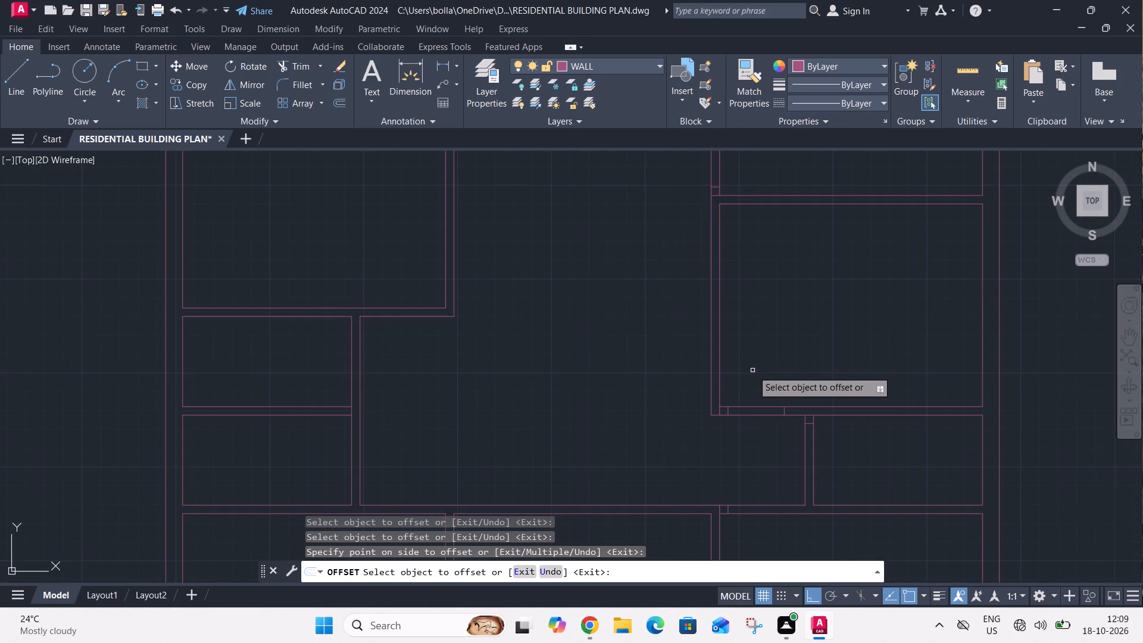
pyautogui.scroll(1, 779, 427)
pyautogui.moveTo(781, 427); pyautogui.dragTo(784, 244, button='middle')
pyautogui.scroll(2, 824, 235)
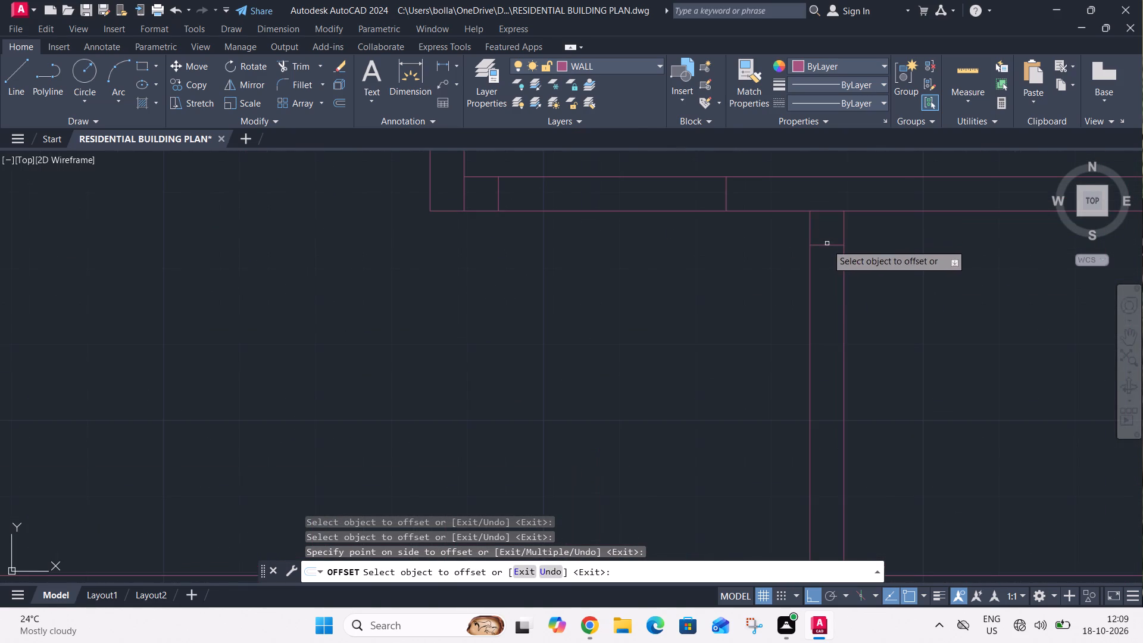
pyautogui.moveTo(827, 245); pyautogui.dragTo(828, 256)
pyautogui.click(828, 284)
pyautogui.scroll(-2, 829, 261)
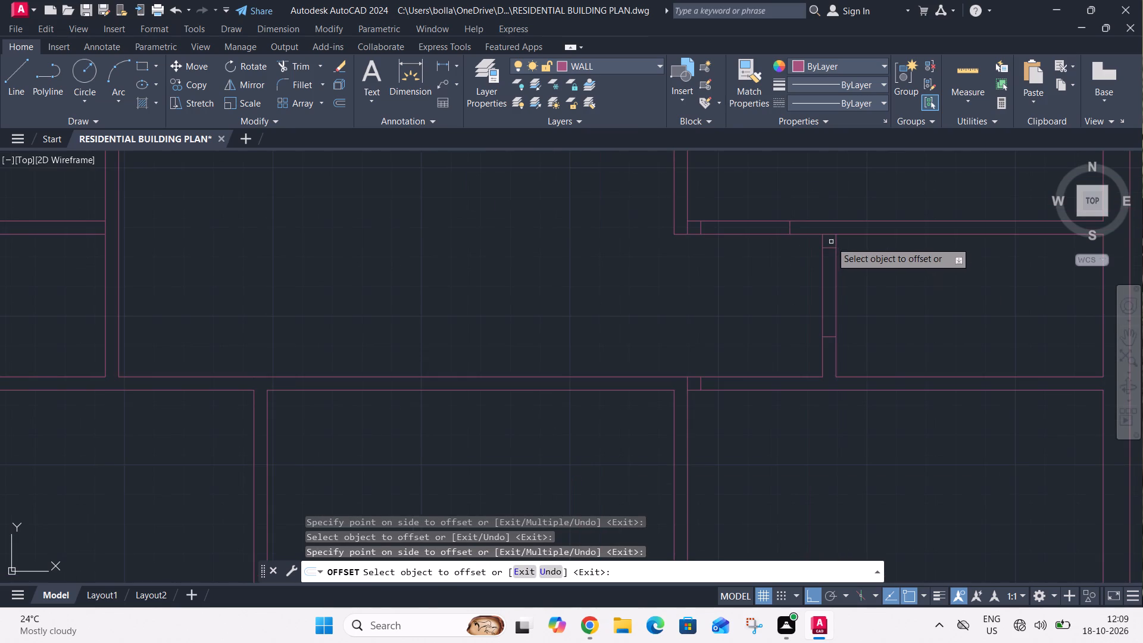
pyautogui.press('Escape')
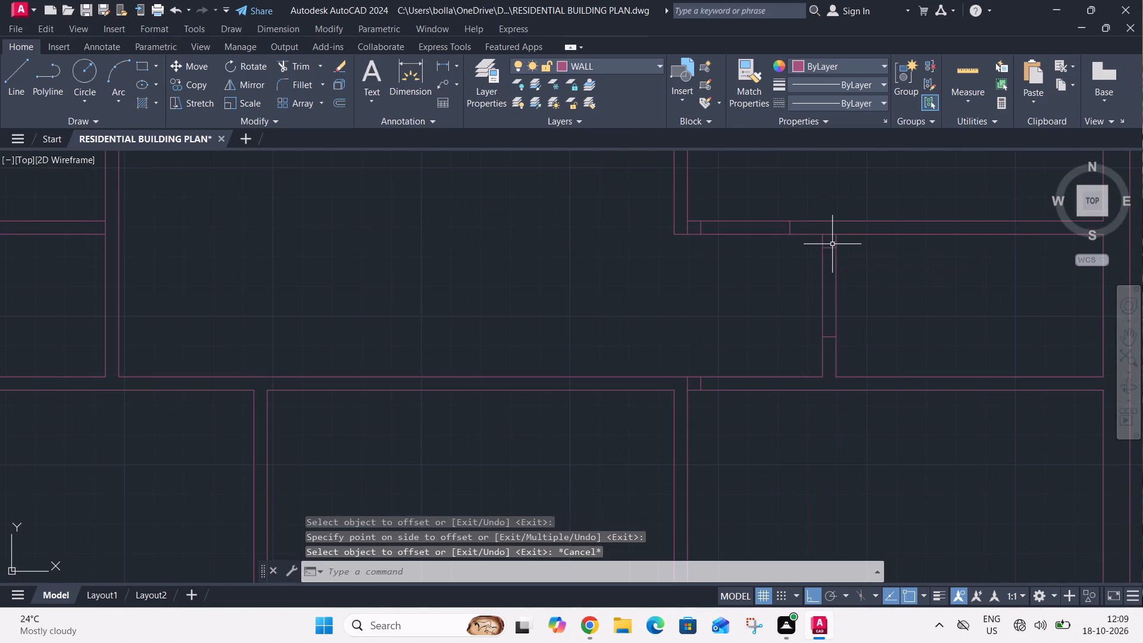
# Offset the door jamb line in the south-east room's north wall 3' eastward.
pyautogui.write('O')
pyautogui.press('space')
pyautogui.press('3')
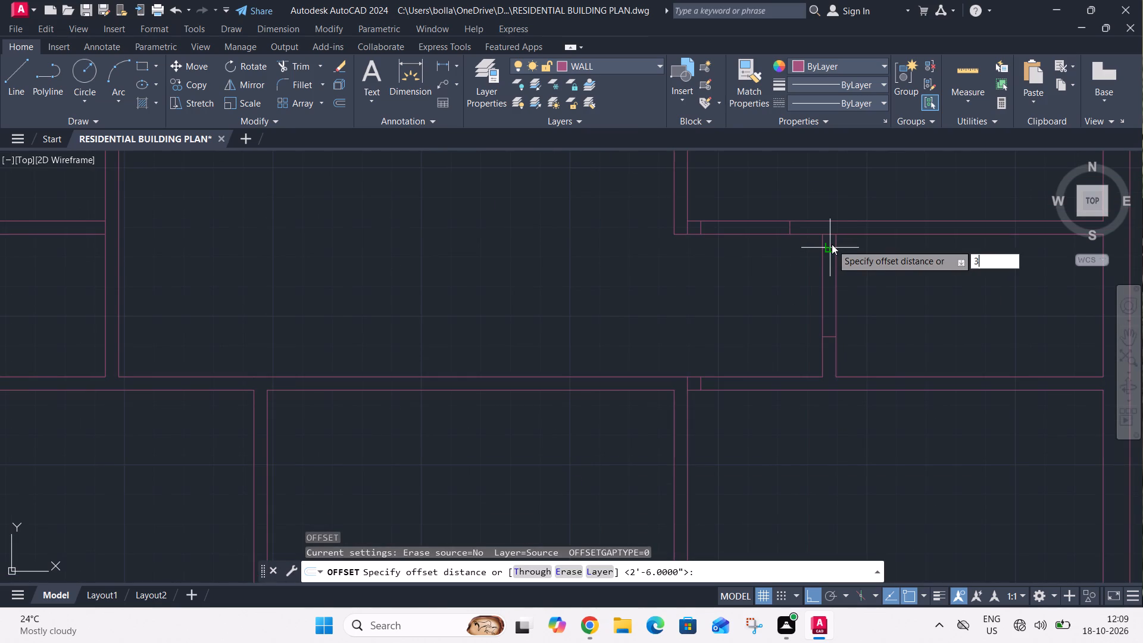
pyautogui.press("'")
pyautogui.press('Return')
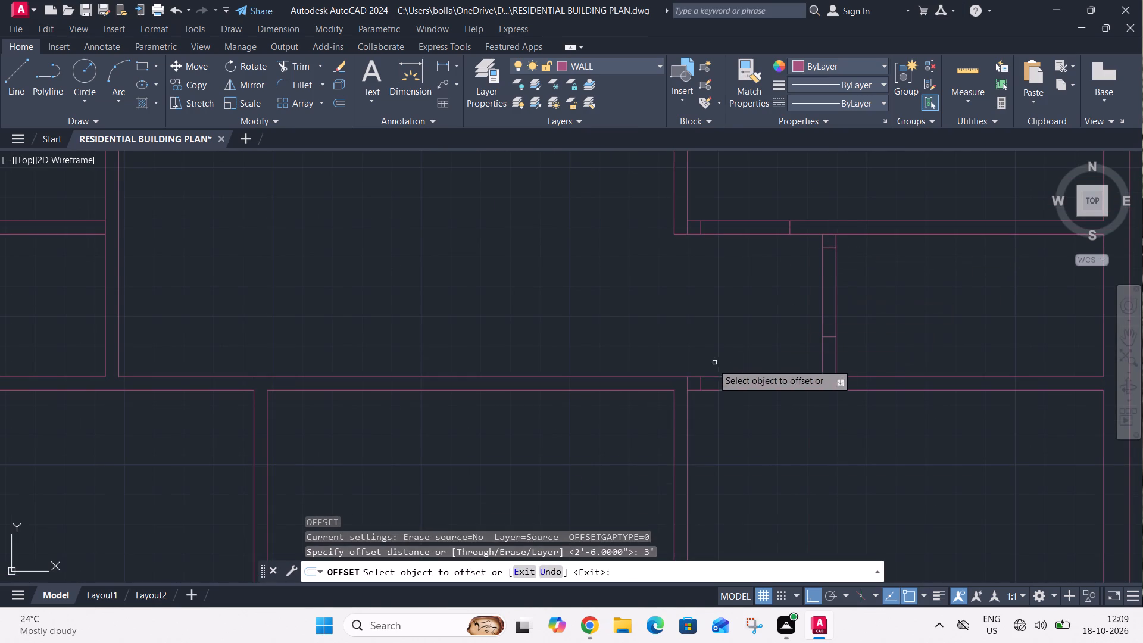
pyautogui.click(702, 383)
pyautogui.click(734, 381)
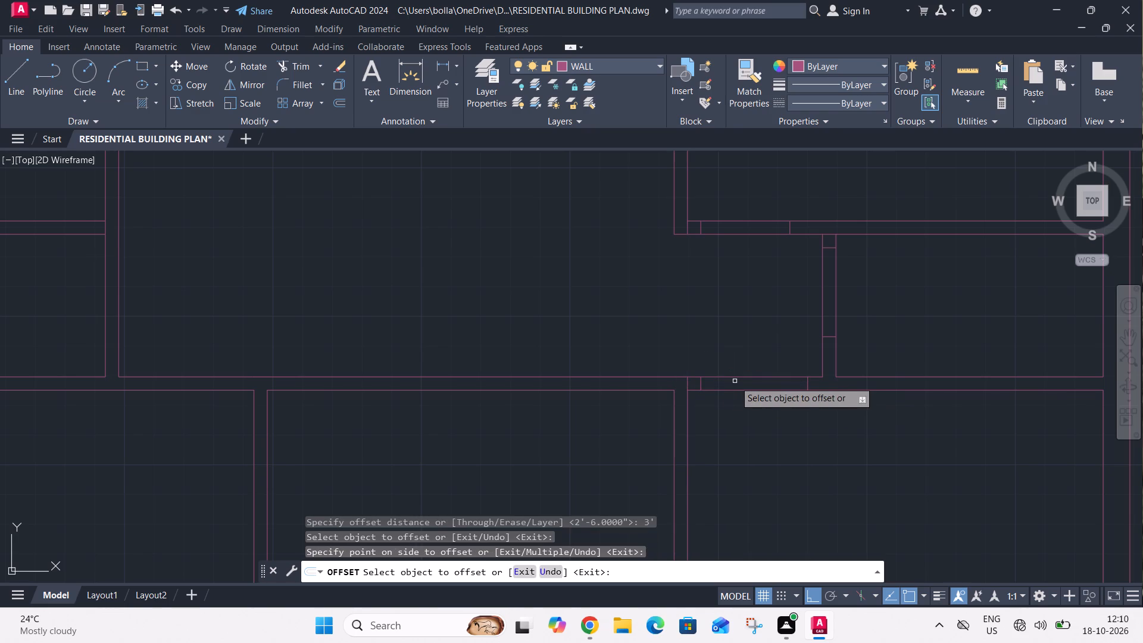
pyautogui.press('Escape')
# Draw a short line across the middle south room's south wall, from the inner face's midpoint to the outer face.
pyautogui.press('l')
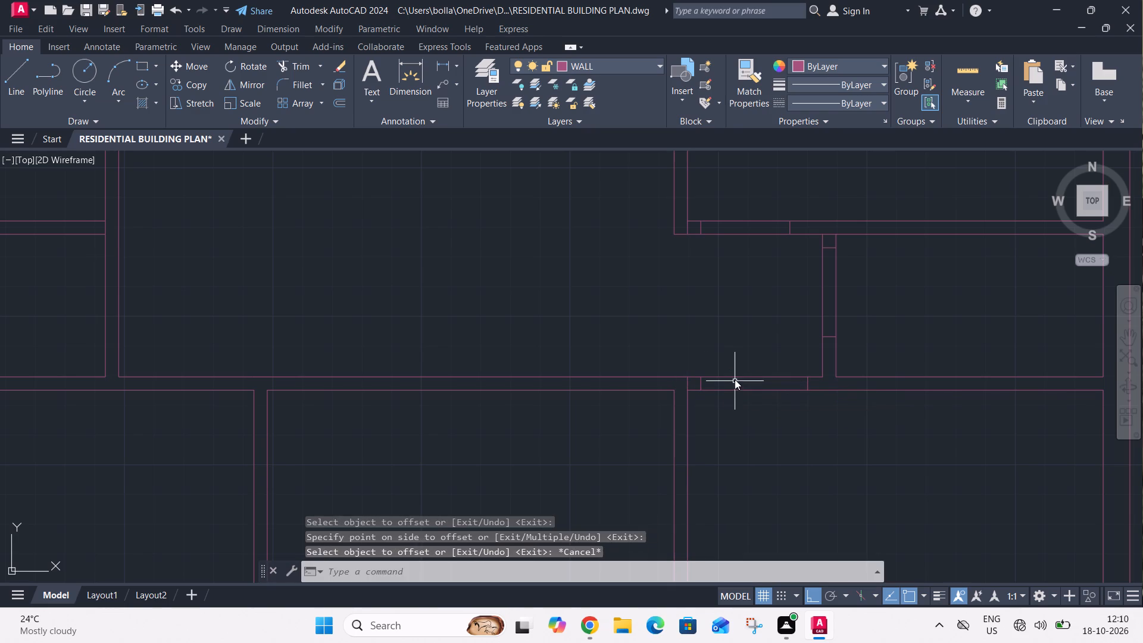
pyautogui.press('space')
pyautogui.scroll(-2, 735, 360)
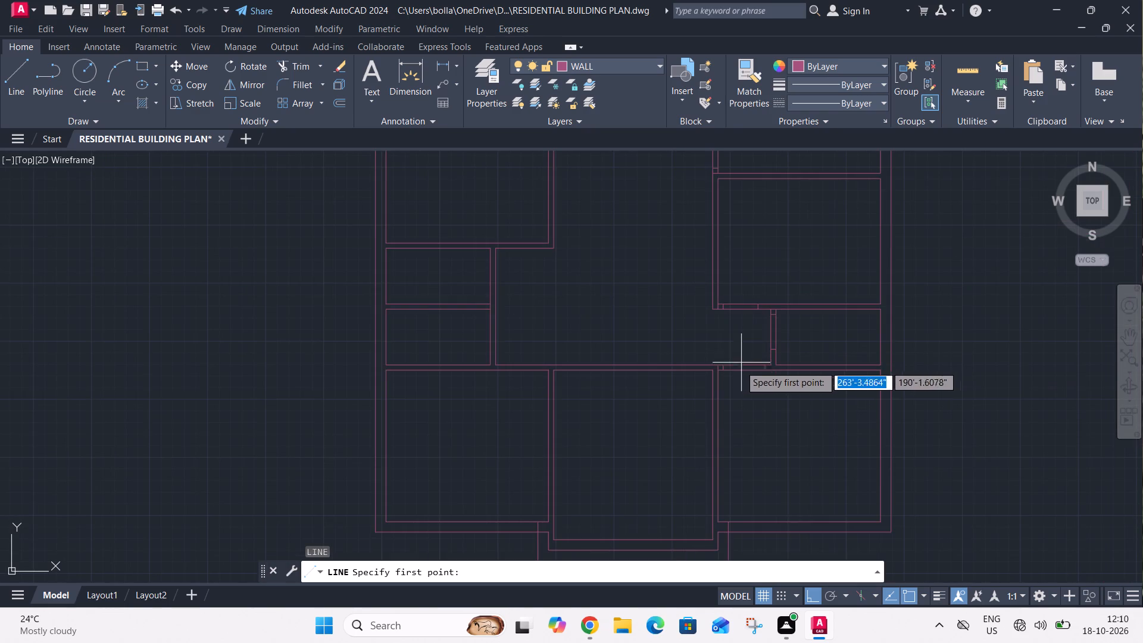
pyautogui.moveTo(714, 423); pyautogui.dragTo(738, 362, button='middle')
pyautogui.scroll(3, 644, 482)
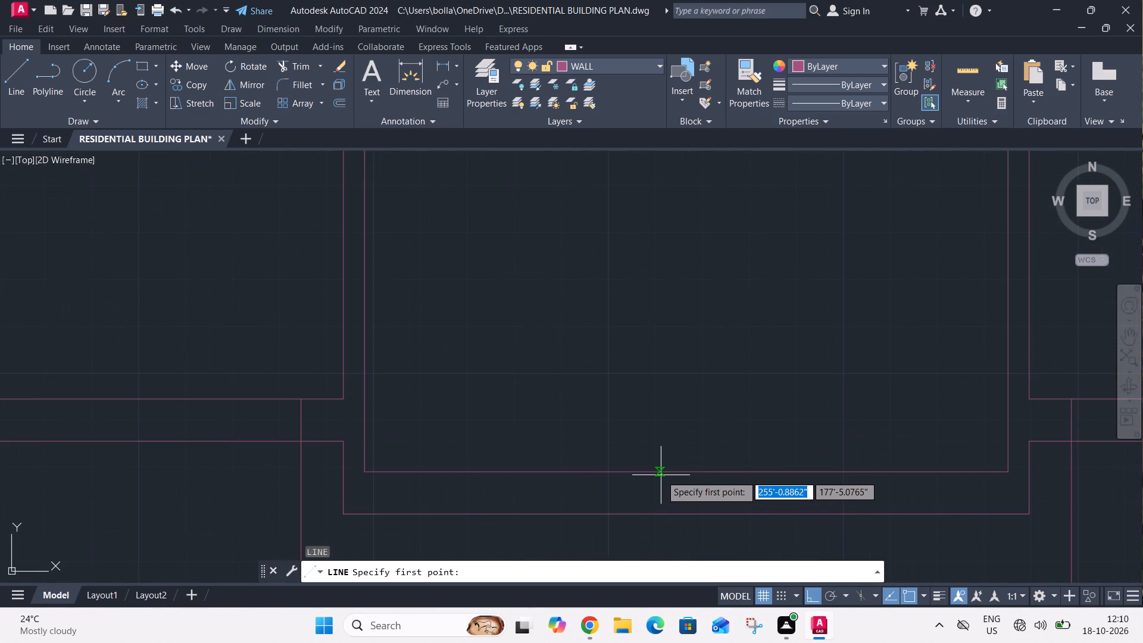
pyautogui.moveTo(689, 473); pyautogui.dragTo(689, 479)
pyautogui.click(686, 514)
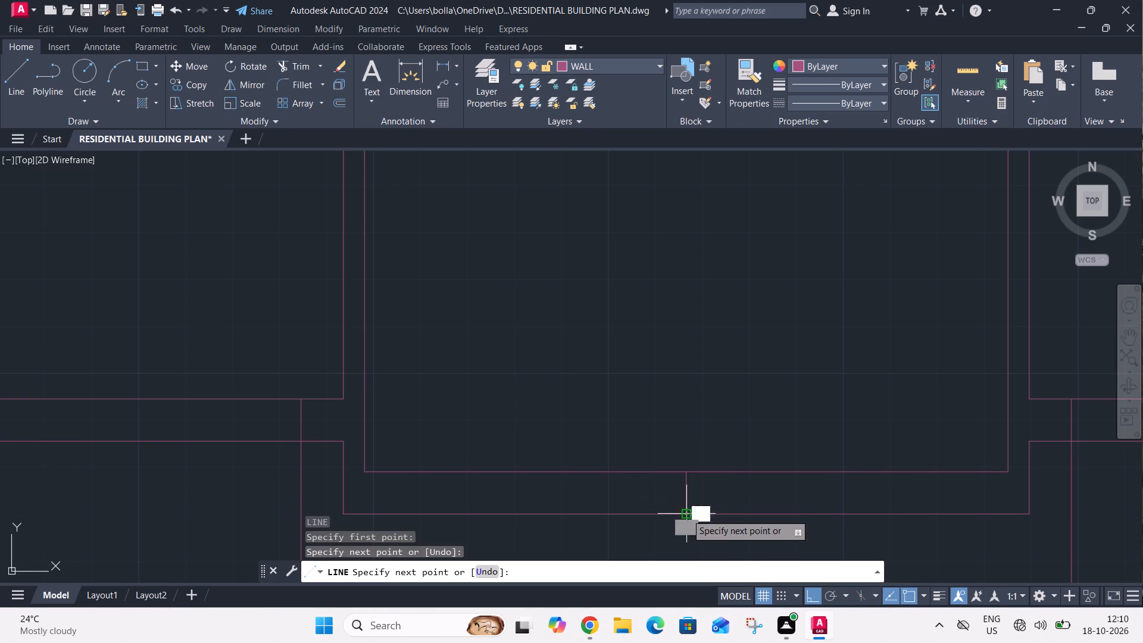
pyautogui.press('Escape')
# Offset the centre line in the middle south room's south wall 2'6" to both the east and the west.
pyautogui.press('o')
pyautogui.press('space')
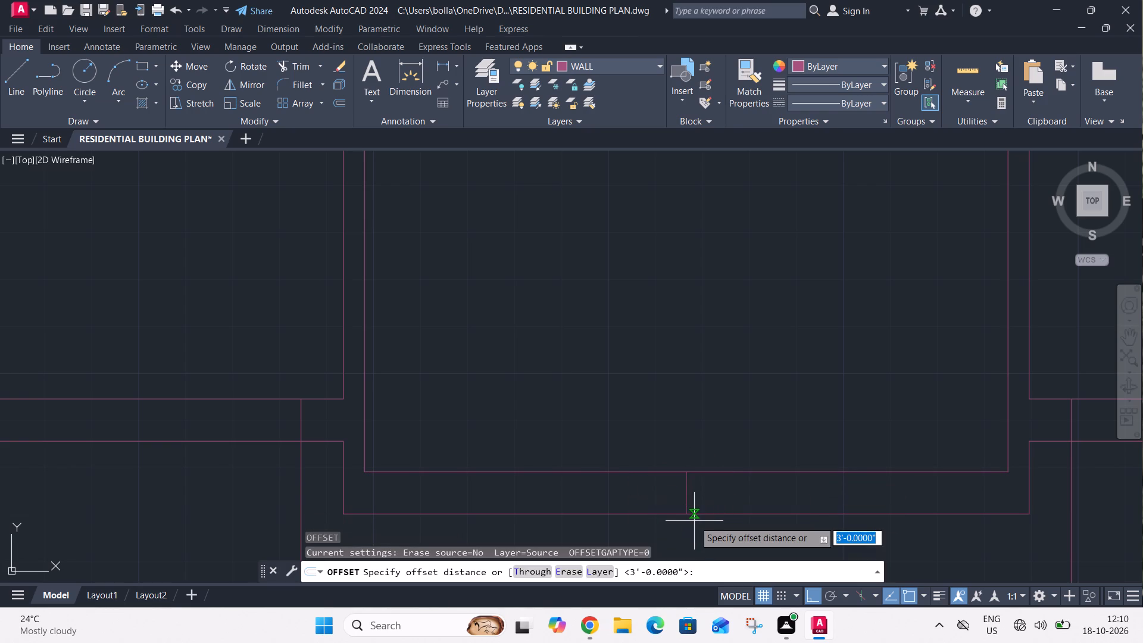
pyautogui.write('2\'6"')
pyautogui.press('Return')
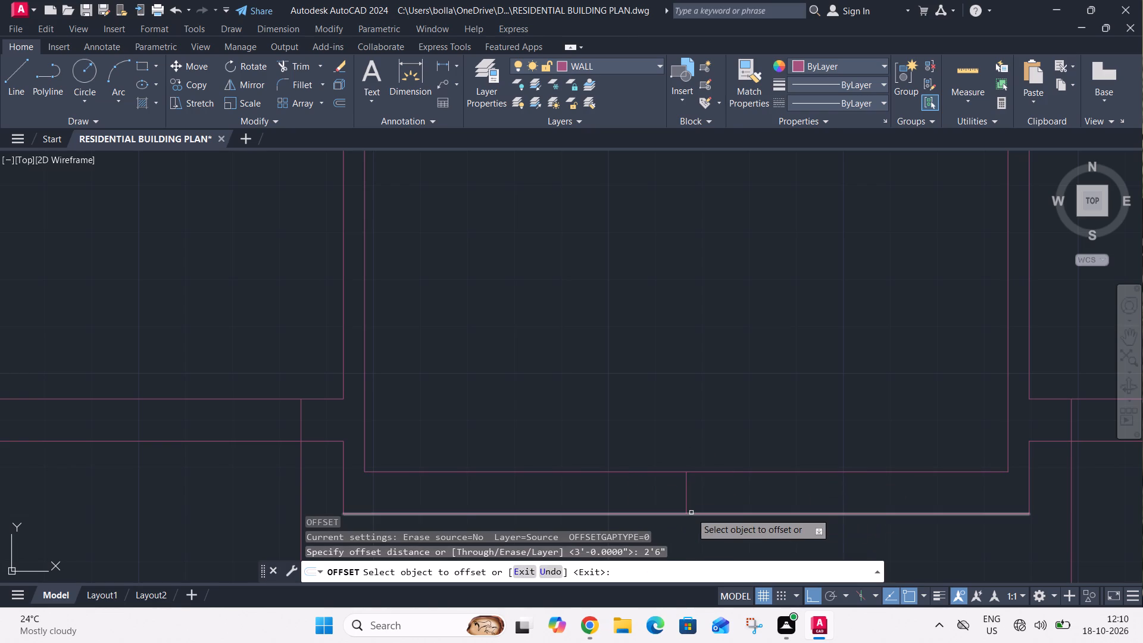
pyautogui.click(687, 503)
pyautogui.click(723, 491)
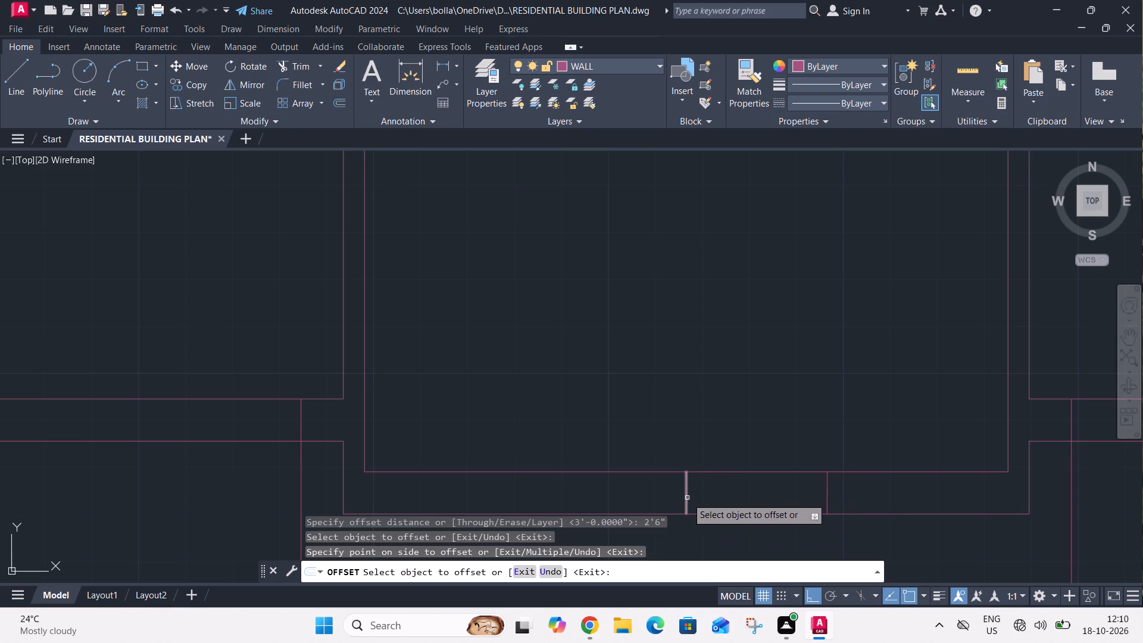
pyautogui.click(691, 498)
pyautogui.click(686, 500)
pyautogui.click(605, 504)
pyautogui.press('Escape')
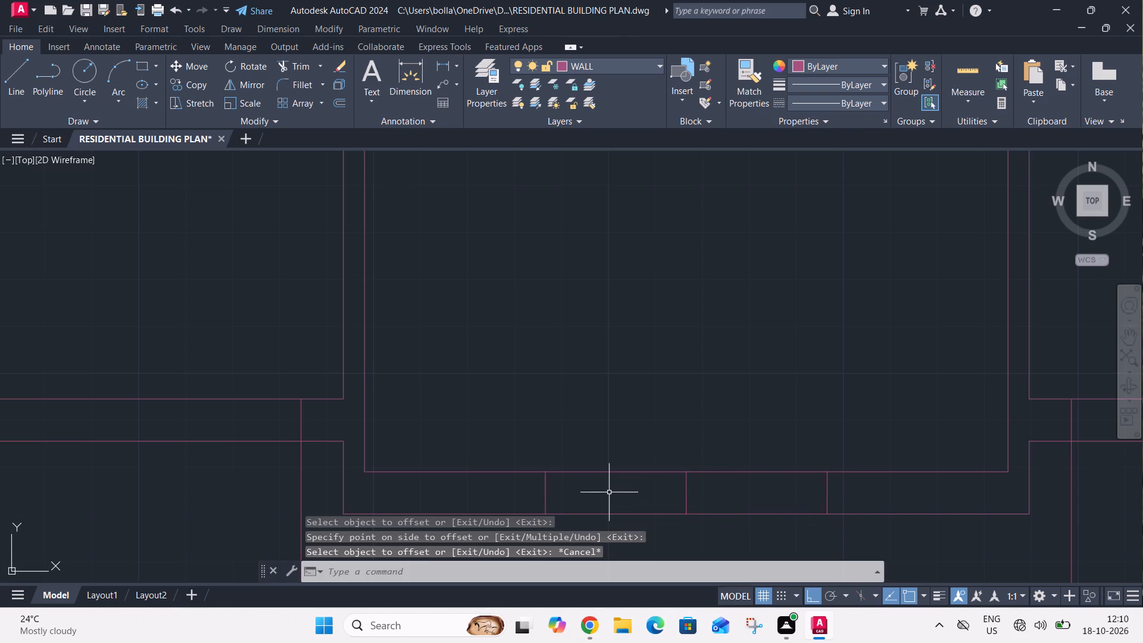
# Draw a short line across the south-west room's north wall, straight up from the room's north-east corner.
pyautogui.scroll(-3, 618, 482)
pyautogui.write('L')
pyautogui.press('space')
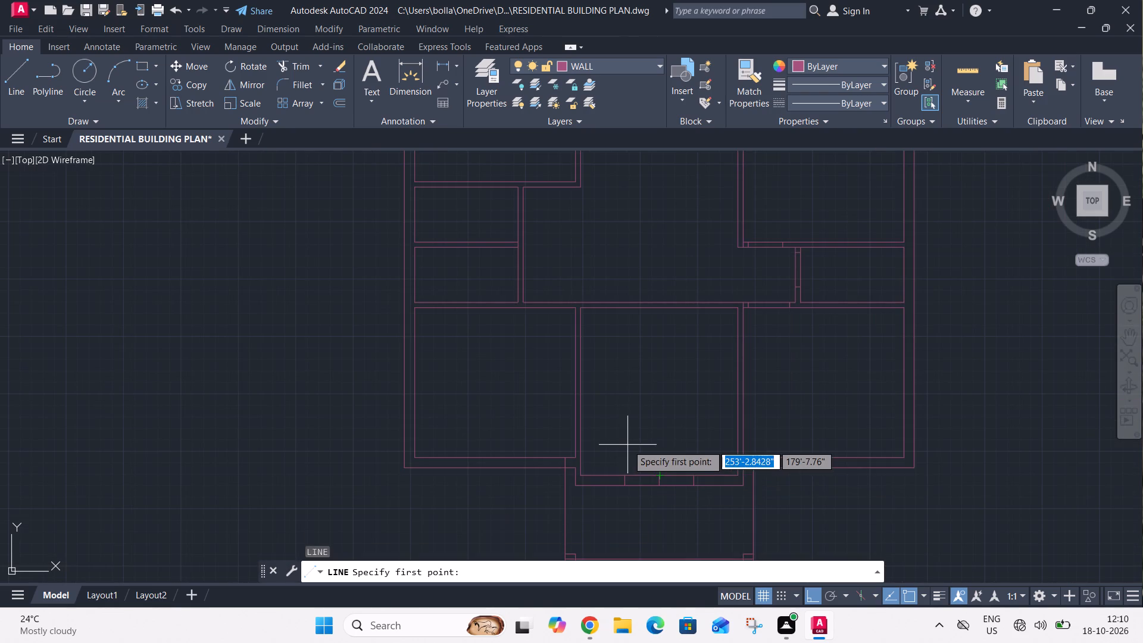
pyautogui.moveTo(628, 445); pyautogui.dragTo(716, 449, button='middle')
pyautogui.scroll(3, 674, 314)
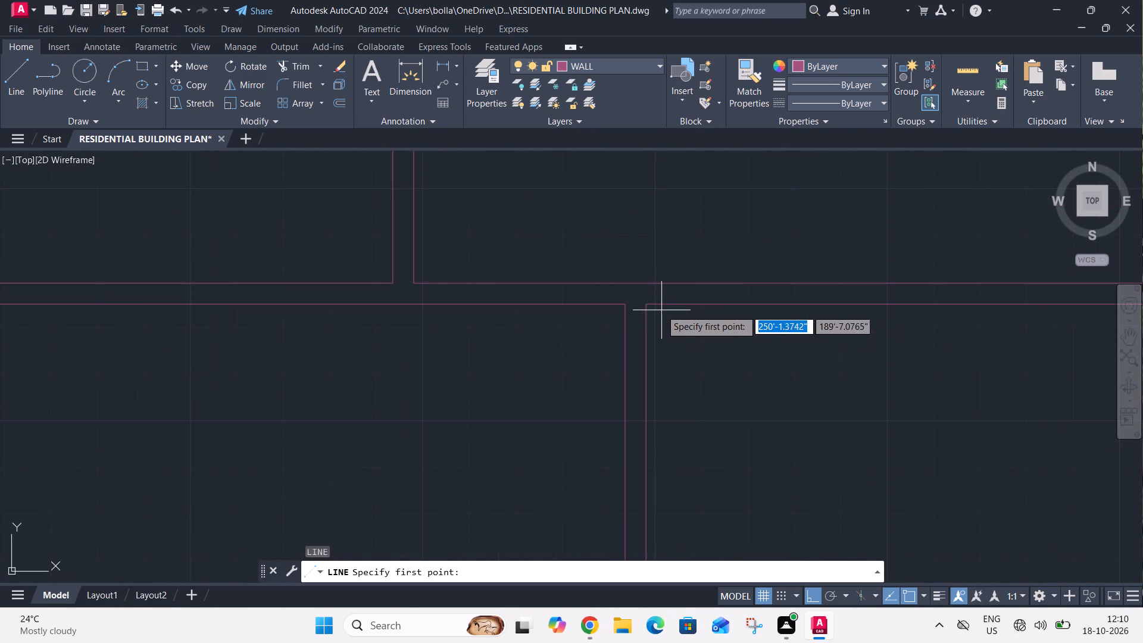
pyautogui.click(626, 305)
pyautogui.click(626, 283)
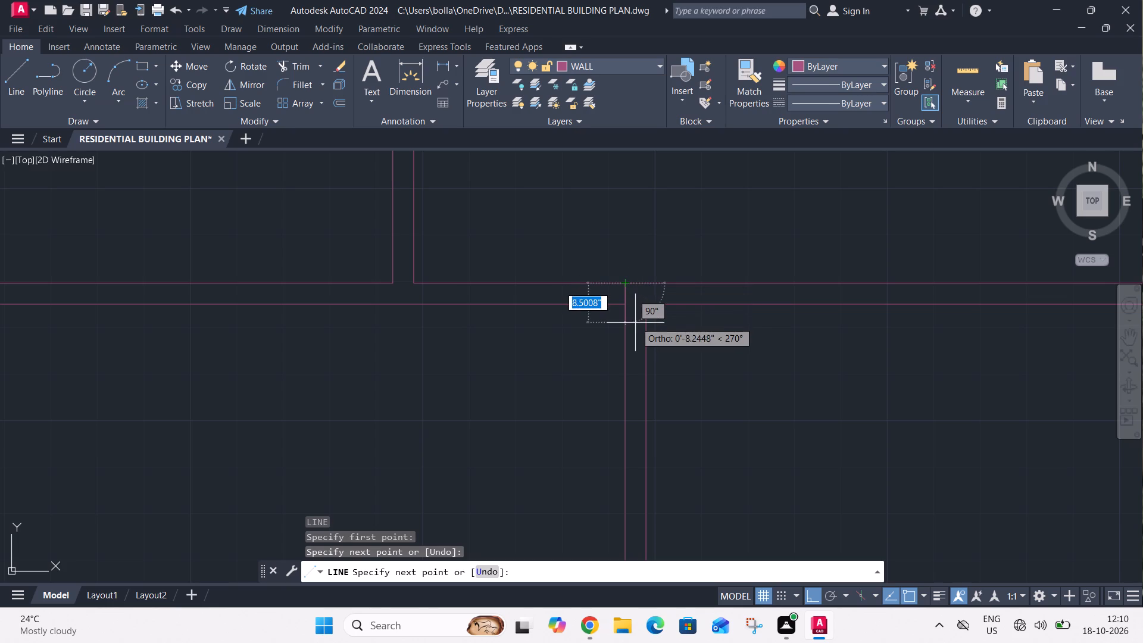
pyautogui.press('Escape')
# Draw a 4.5" line across the south end of the lower small west room's east wall.
pyautogui.write('L')
pyautogui.press('space')
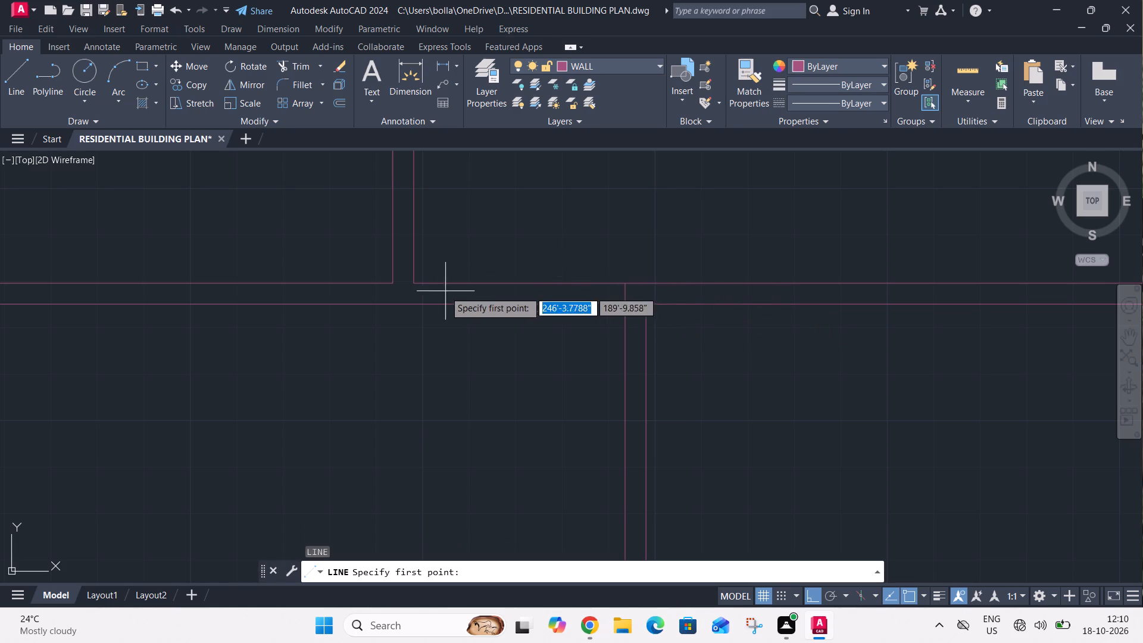
pyautogui.click(395, 282)
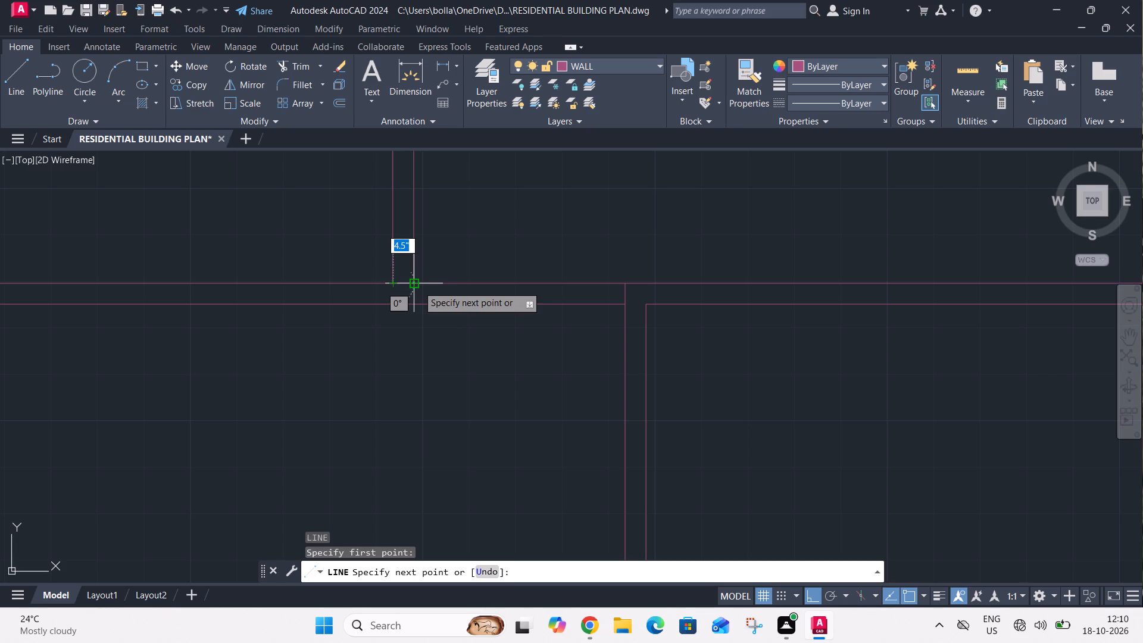
pyautogui.click(418, 286)
pyautogui.press('Escape')
# Draw a short line across the upper small west room's north wall, straight up from the room's north-east corner.
pyautogui.write('L')
pyautogui.press('space')
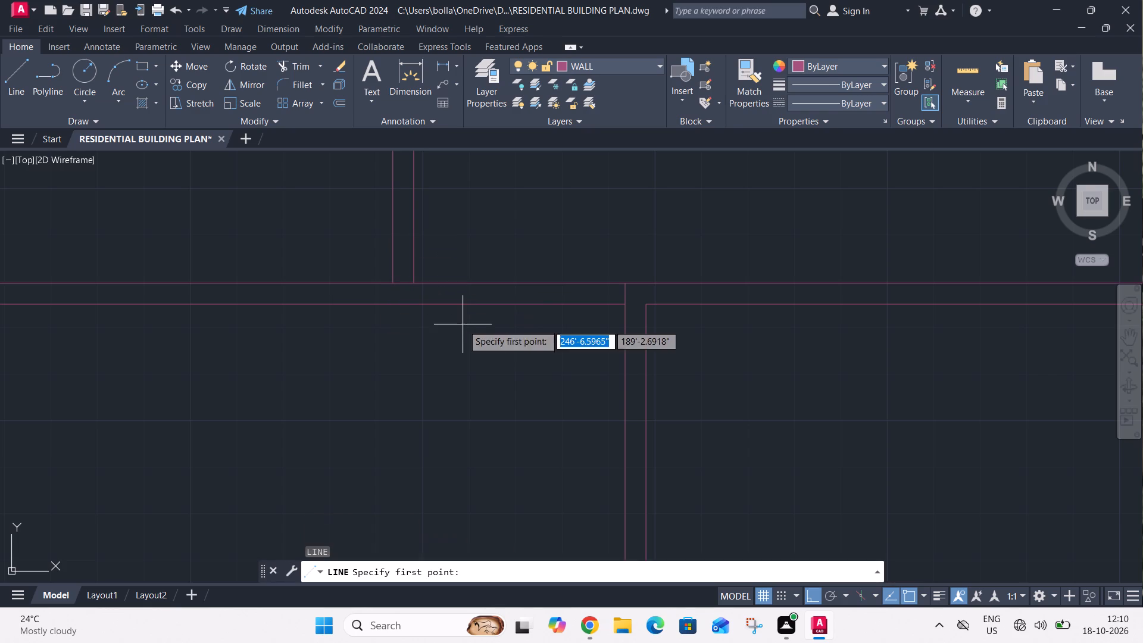
pyautogui.scroll(-1, 481, 353)
pyautogui.moveTo(484, 366); pyautogui.dragTo(535, 447, button='middle')
pyautogui.scroll(1, 507, 290)
pyautogui.moveTo(507, 290); pyautogui.dragTo(511, 368, button='middle')
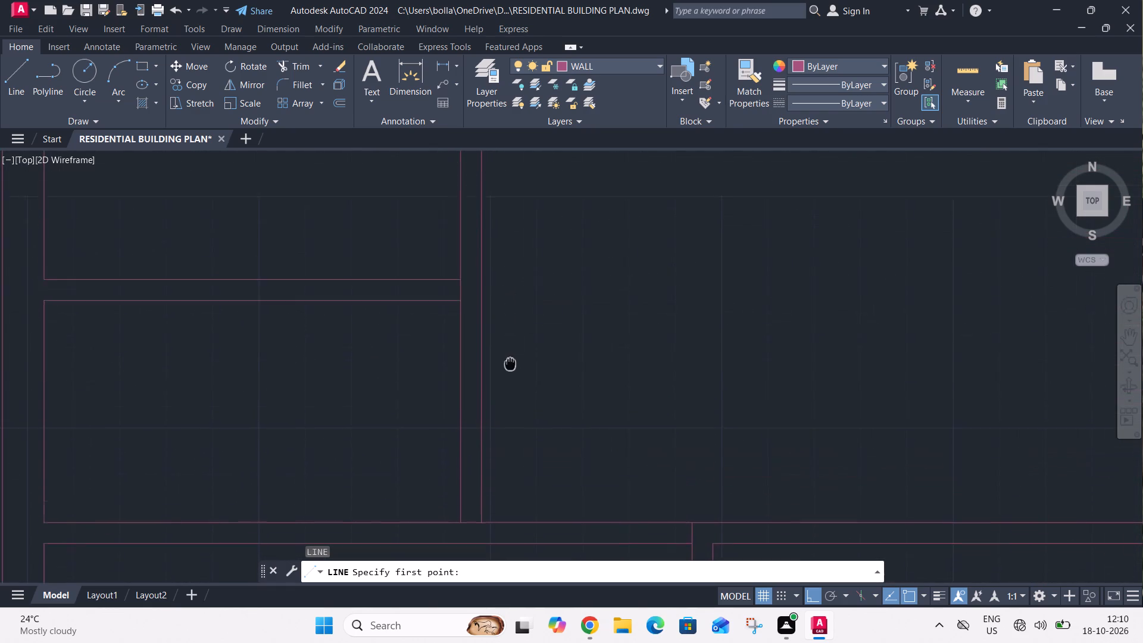
pyautogui.moveTo(511, 368); pyautogui.dragTo(515, 392, button='middle')
pyautogui.scroll(1, 465, 310)
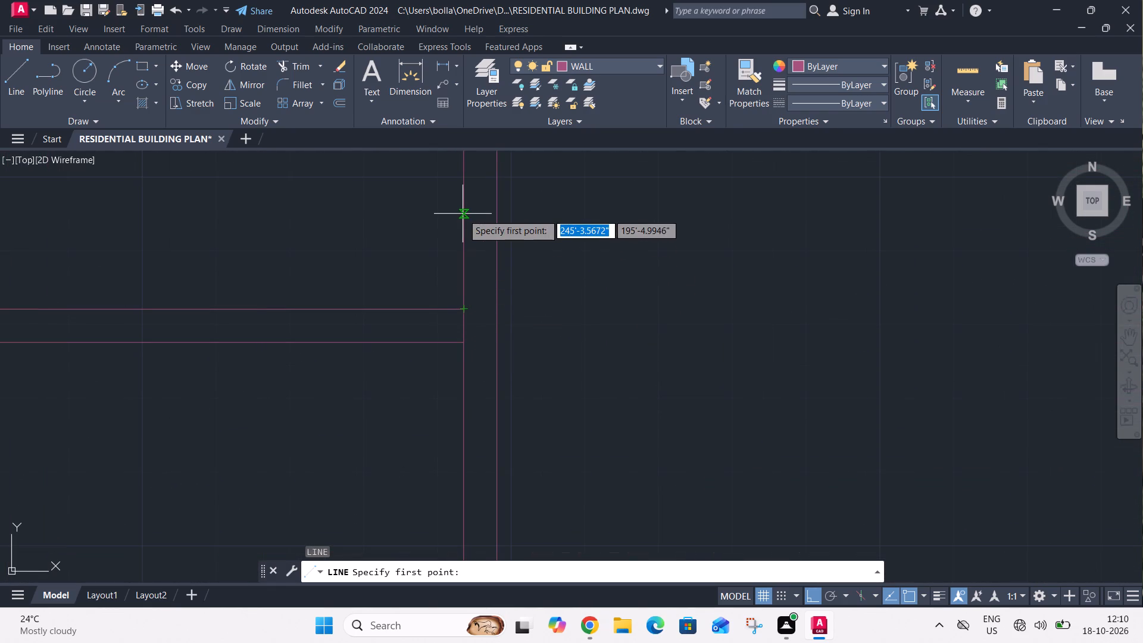
pyautogui.moveTo(463, 214); pyautogui.dragTo(603, 435, button='middle')
pyautogui.scroll(-1, 601, 394)
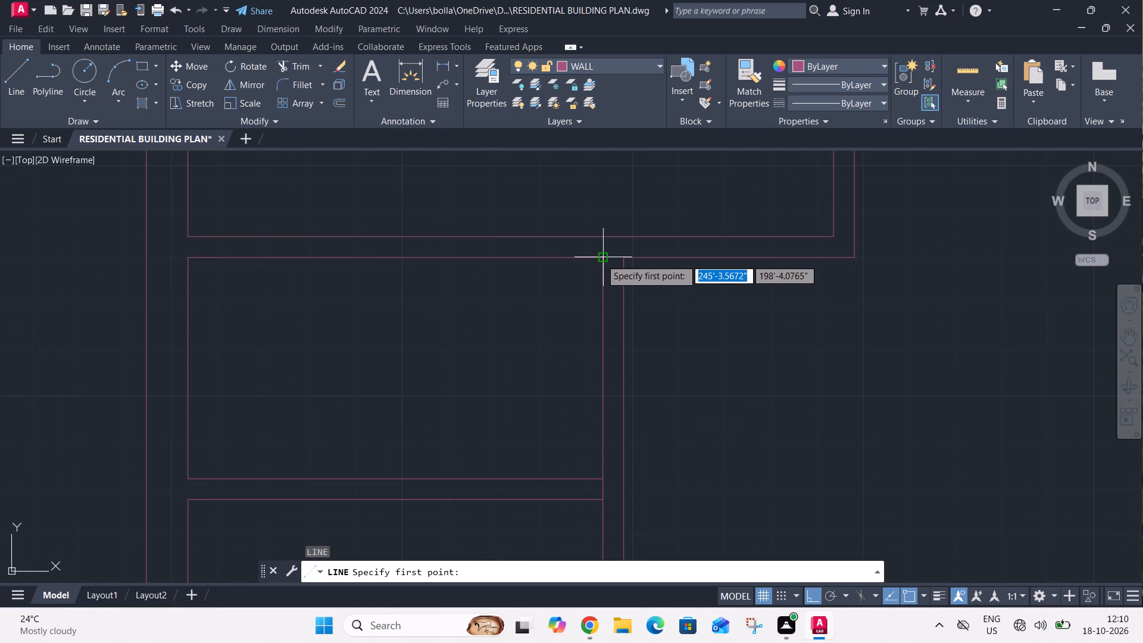
pyautogui.click(602, 255)
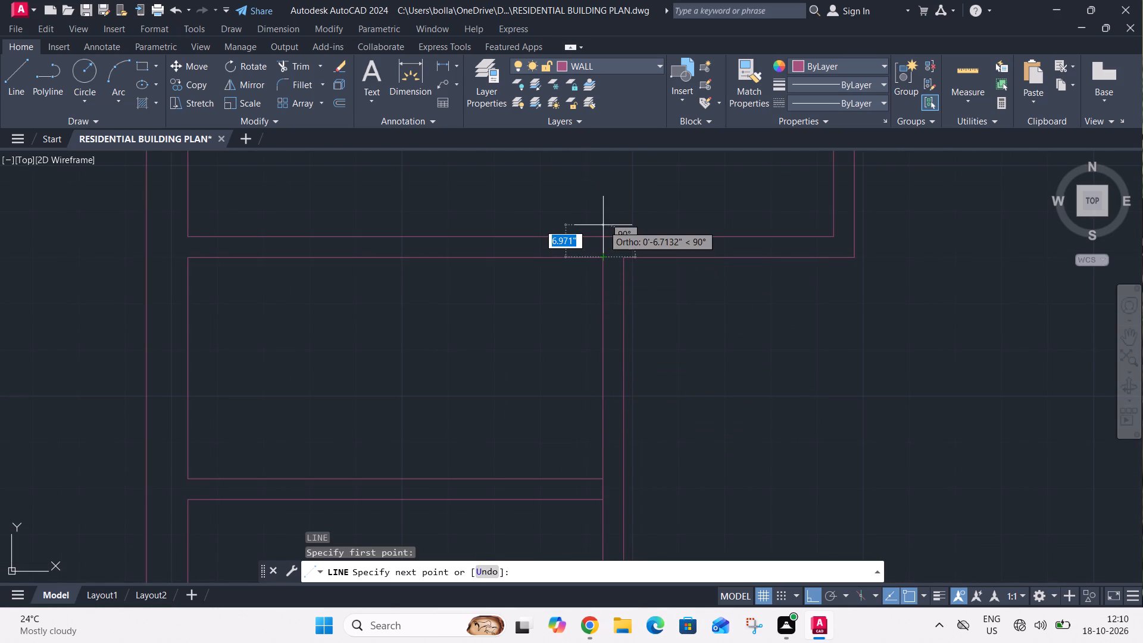
pyautogui.click(602, 239)
pyautogui.press('Escape')
# Draw a short line across the north-west room's east wall, eastward from the room's south-east inner corner.
pyautogui.press('l')
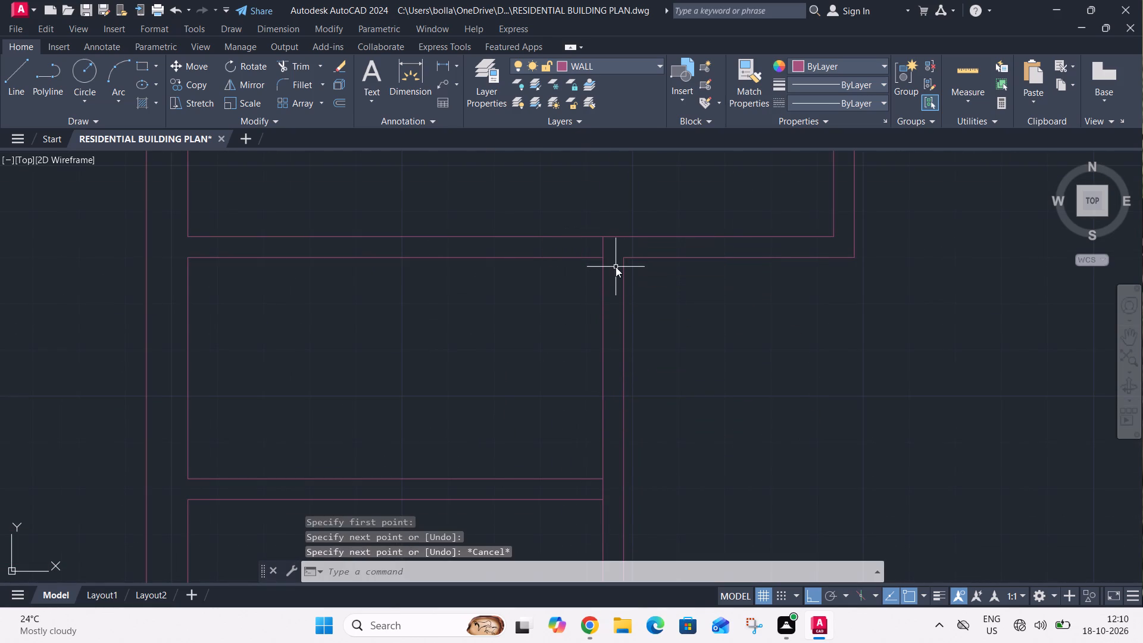
pyautogui.press('space')
pyautogui.click(830, 238)
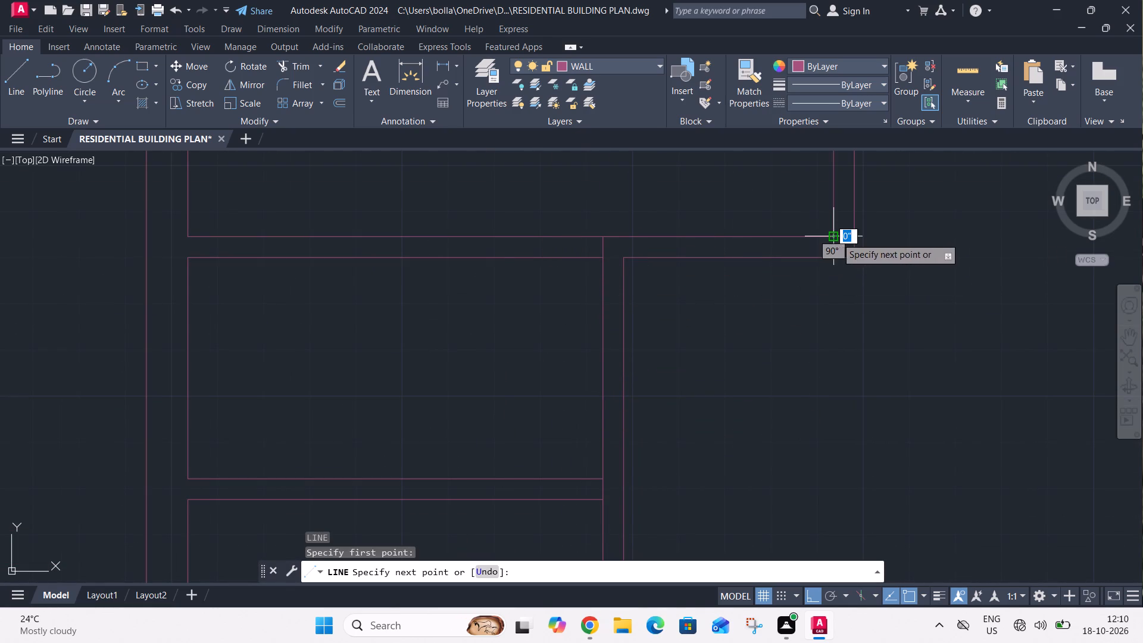
pyautogui.click(854, 235)
pyautogui.press('Escape')
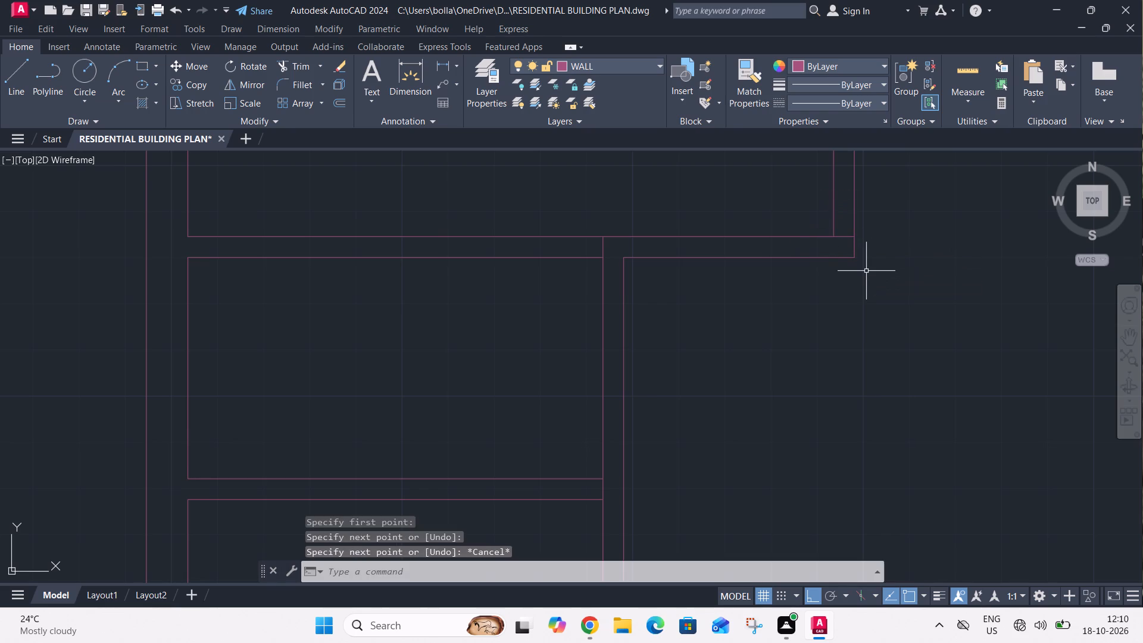
# Offset the short lines by 4.5": northward in the north-west room's east wall and westward in the upper small west room's north wall.
pyautogui.write('O')
pyautogui.press('space')
pyautogui.write('4.')
pyautogui.press('5')
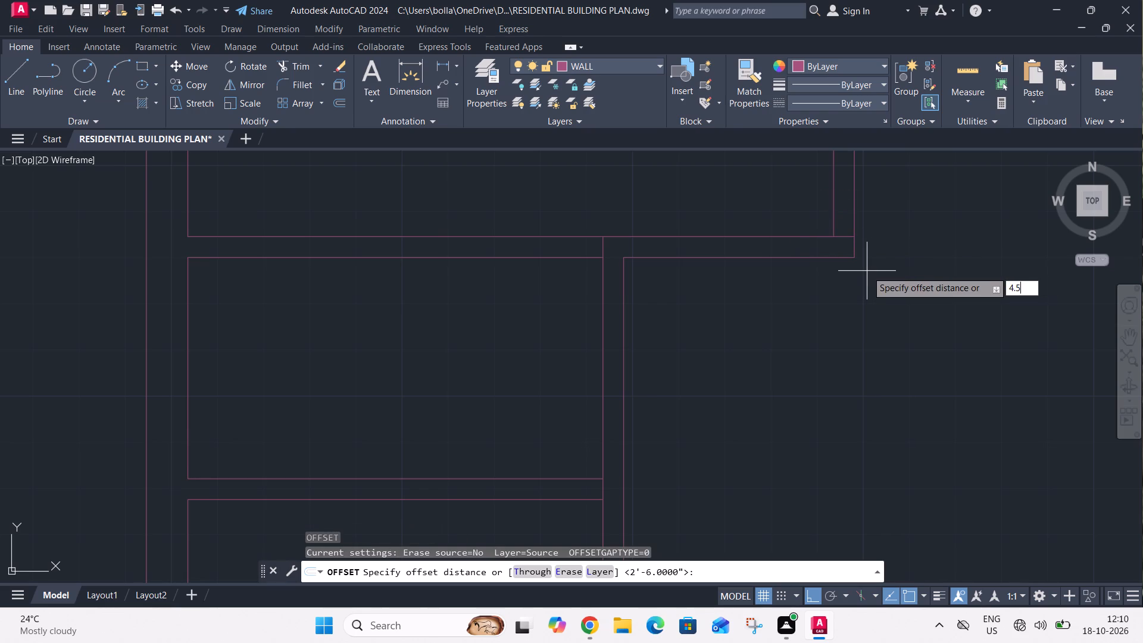
pyautogui.hotkey('shift', '"')
pyautogui.press('Return')
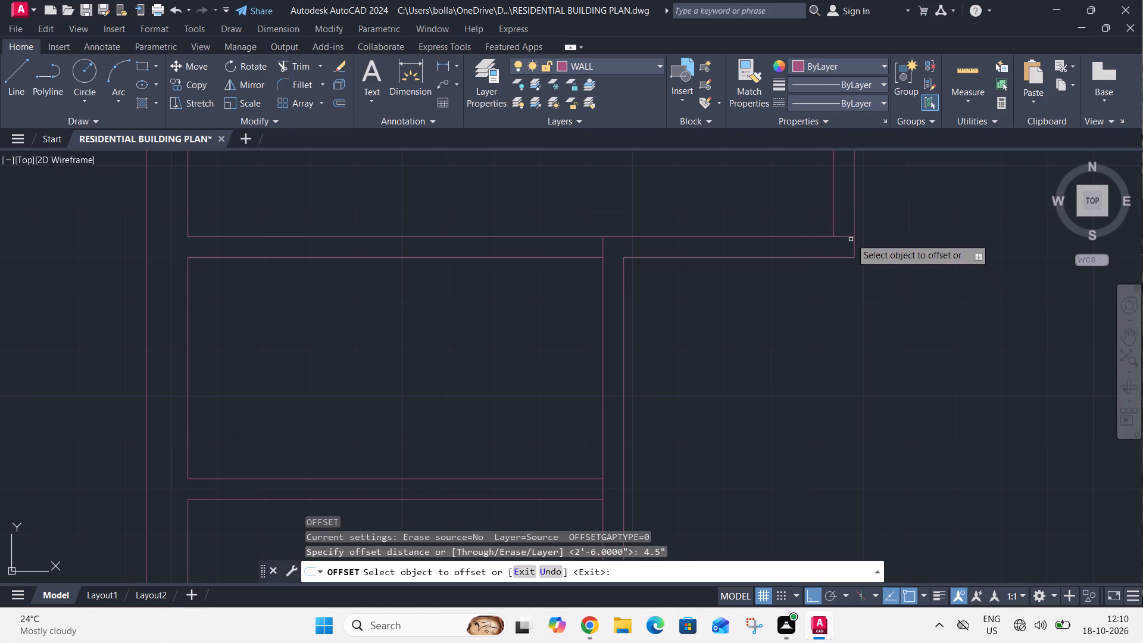
pyautogui.click(849, 238)
pyautogui.click(844, 224)
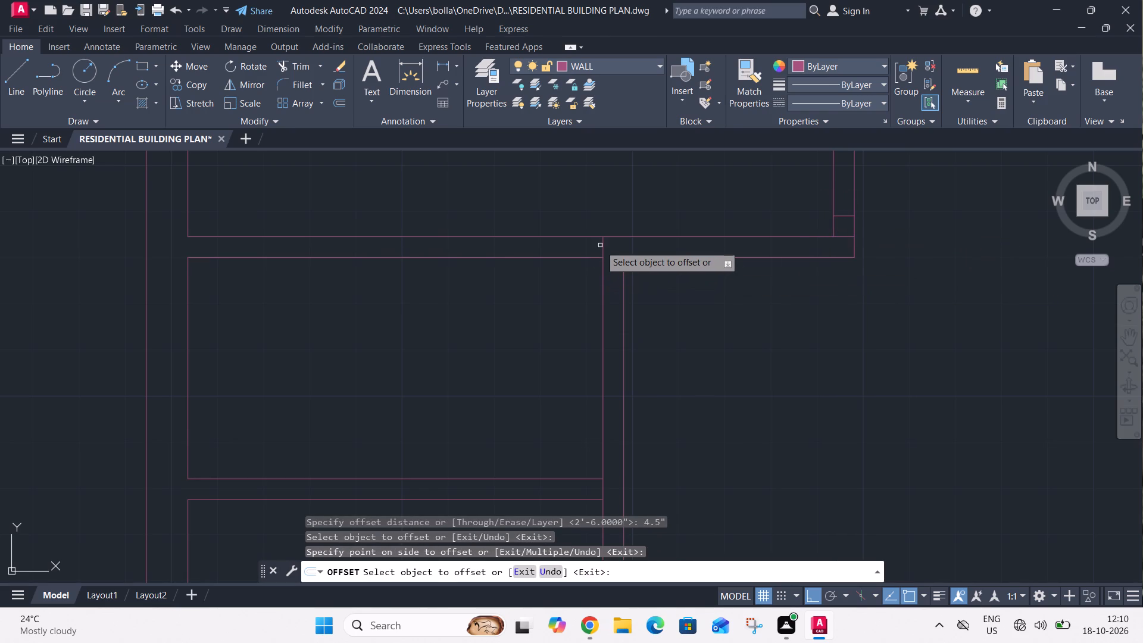
pyautogui.click(600, 245)
pyautogui.click(602, 245)
pyautogui.click(563, 242)
# Offset the short lines by 4.5": northward in the lower small west room's east wall and westward in the south-west room's north wall.
pyautogui.scroll(-1, 603, 198)
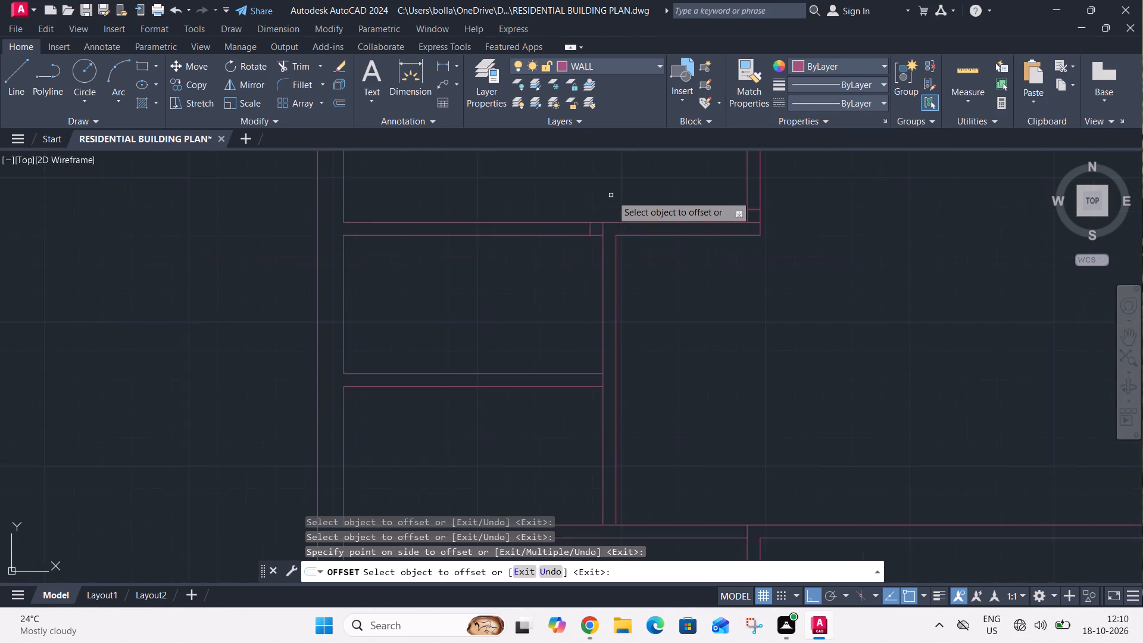
pyautogui.scroll(-1, 612, 195)
pyautogui.scroll(2, 612, 401)
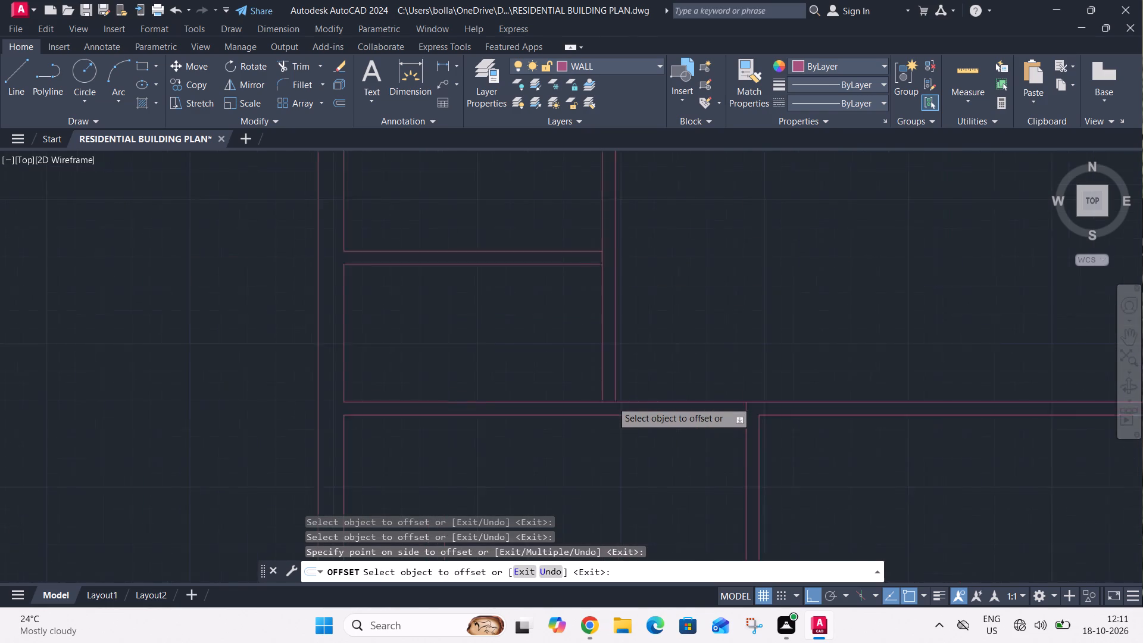
pyautogui.click(612, 402)
pyautogui.click(611, 372)
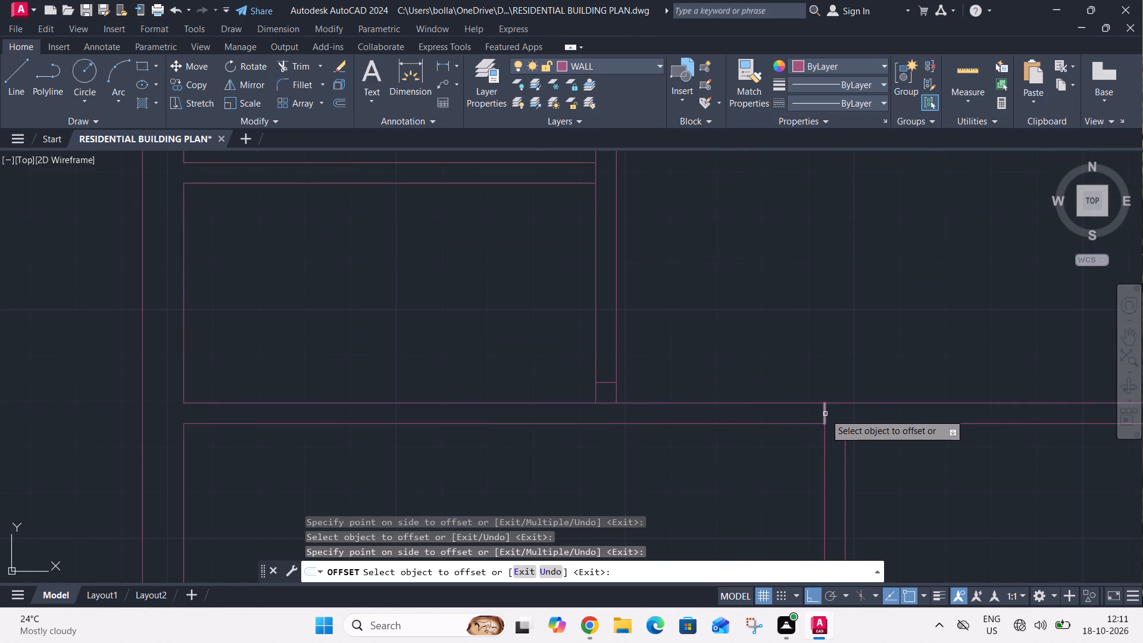
pyautogui.click(825, 414)
pyautogui.click(795, 411)
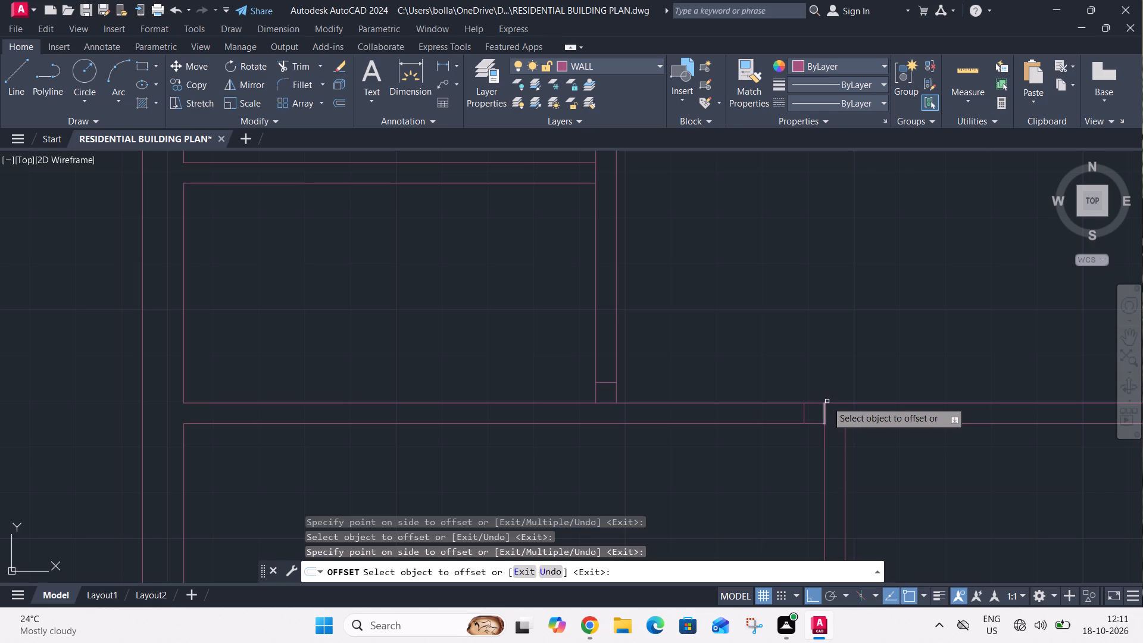
pyautogui.press('Escape')
# Offset the door jamb line in the south-west room's north wall 3' westward.
pyautogui.write('O')
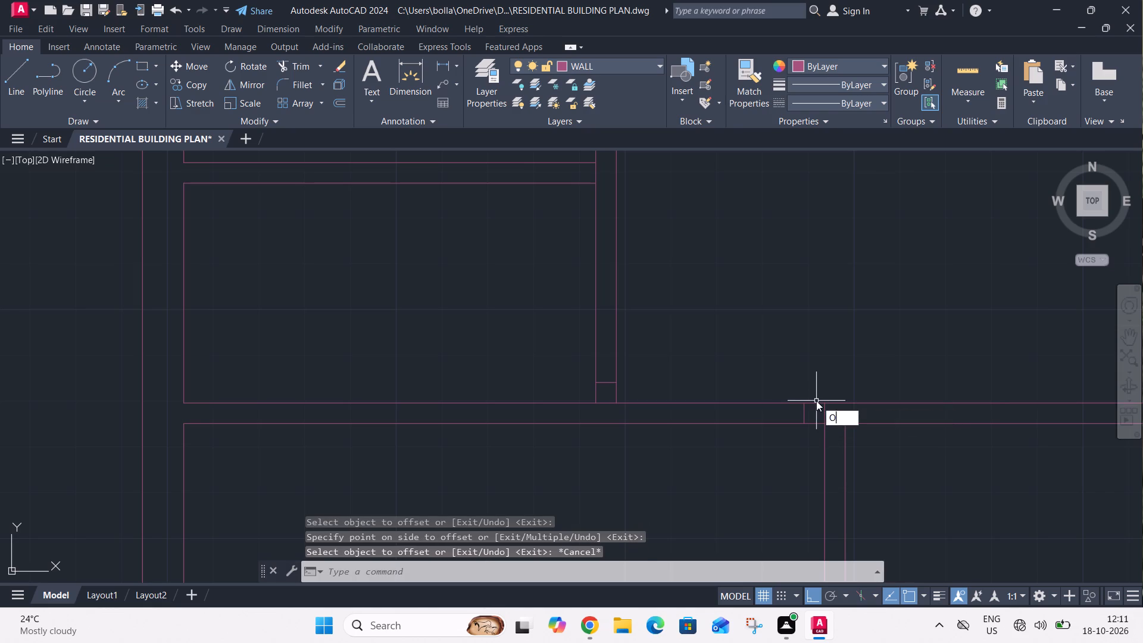
pyautogui.press('space')
pyautogui.write("3'")
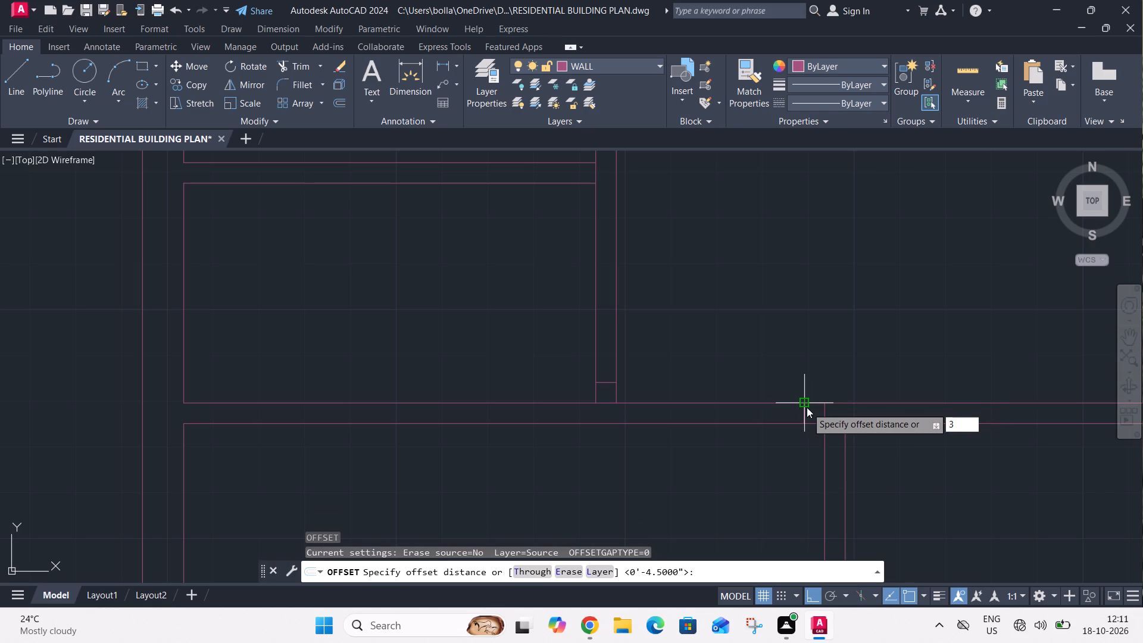
pyautogui.press('Return')
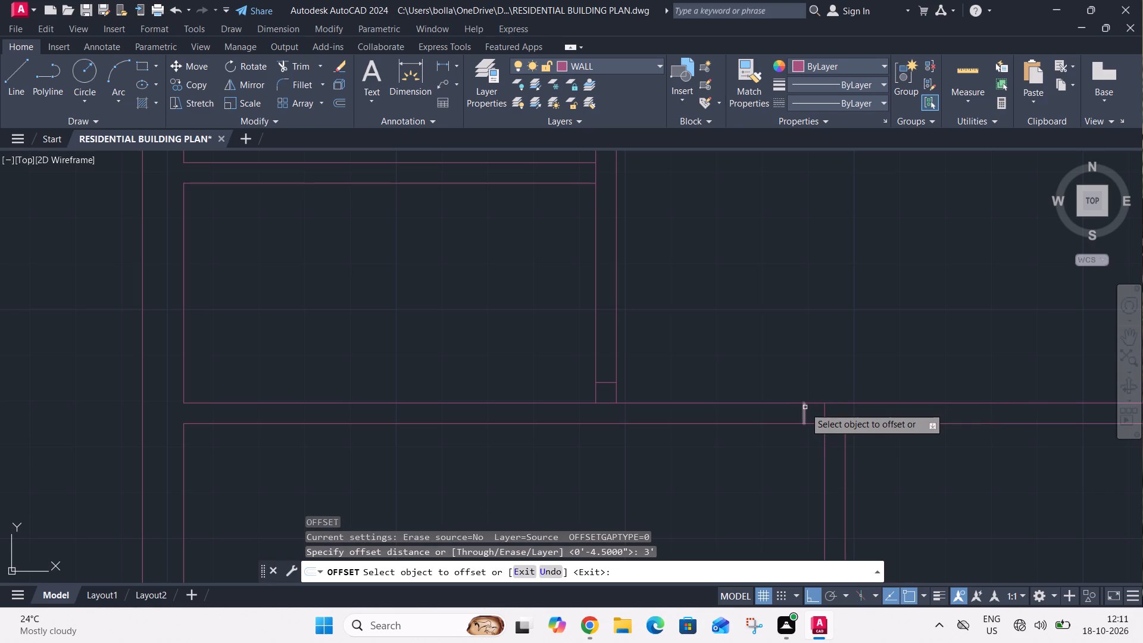
pyautogui.click(802, 418)
pyautogui.click(803, 416)
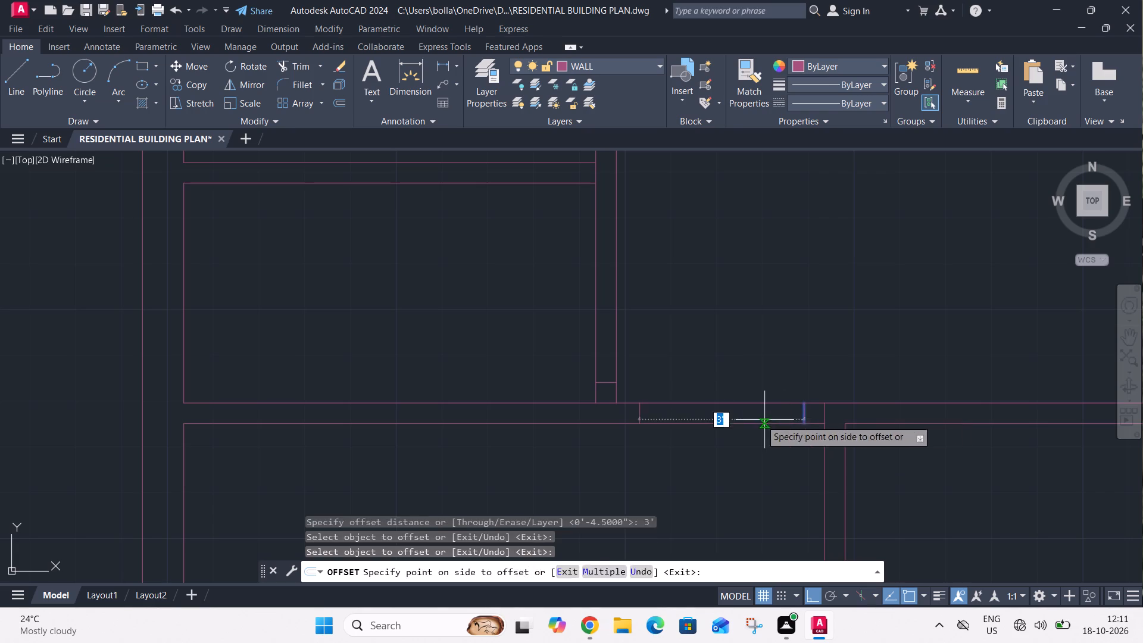
pyautogui.click(760, 420)
pyautogui.press('Escape')
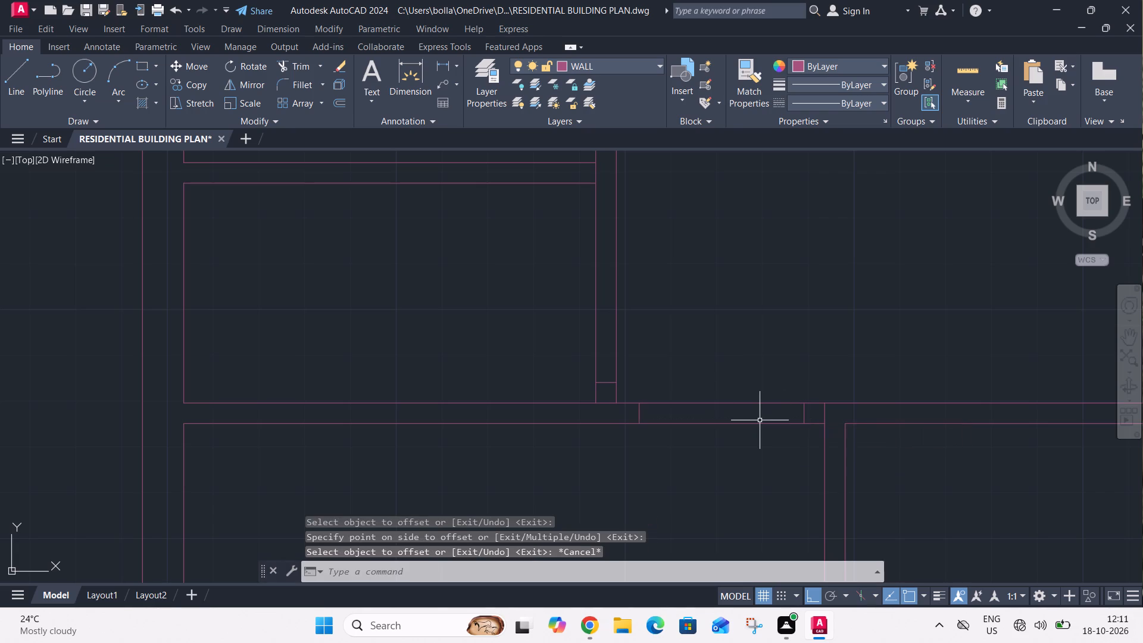
# Offset the door jamb line in the north-west room's east wall 3' northward.
pyautogui.write('O')
pyautogui.press('space')
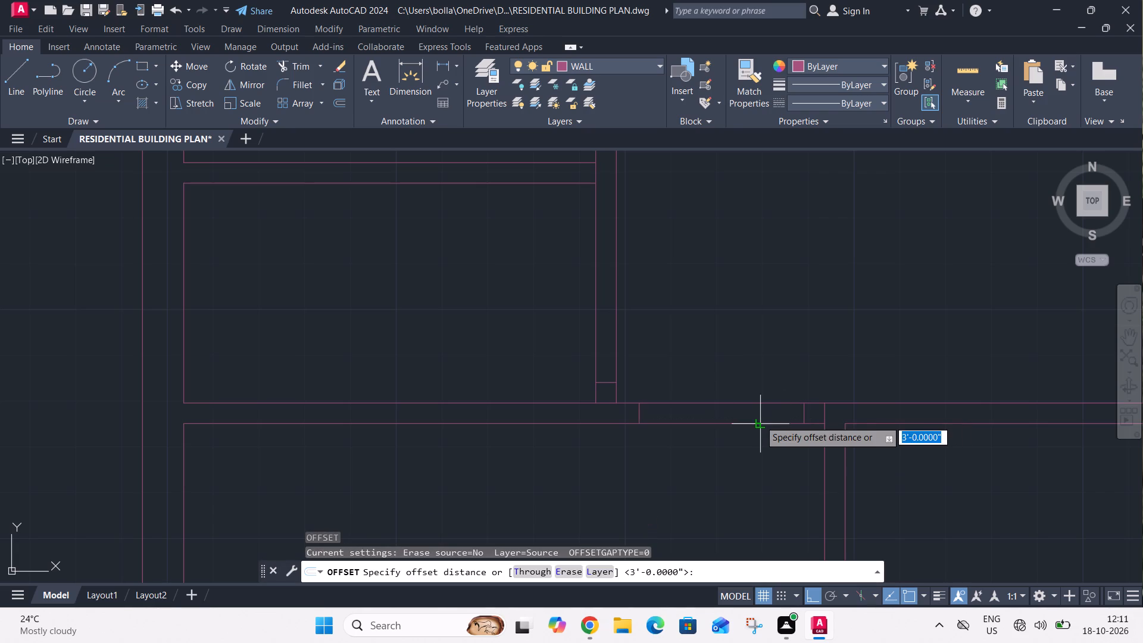
pyautogui.press('space')
pyautogui.scroll(-2, 772, 430)
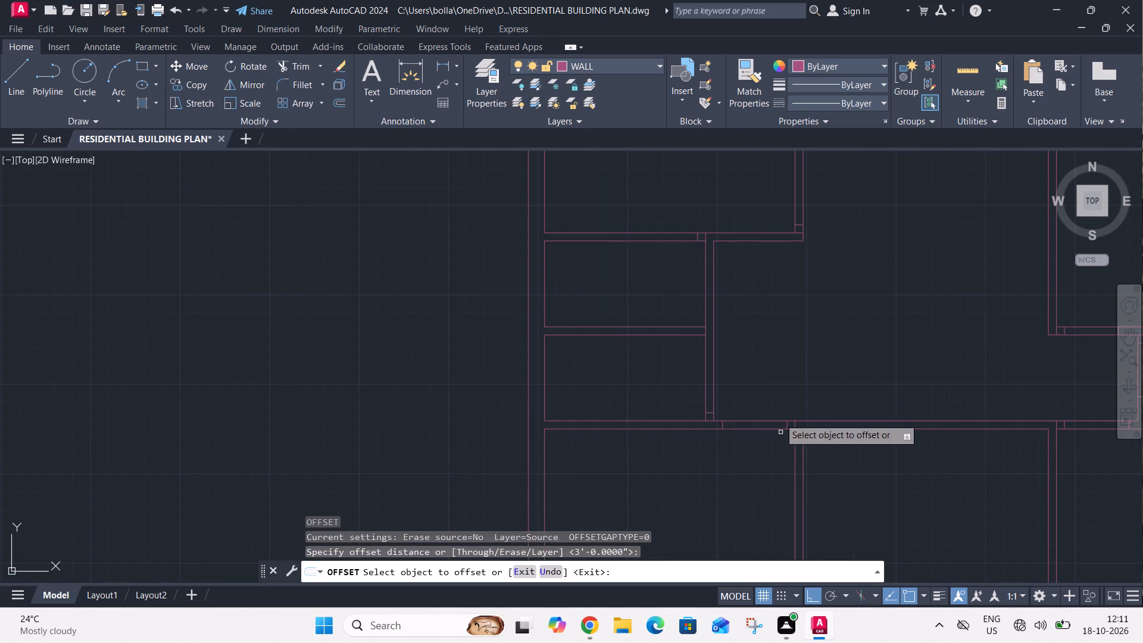
pyautogui.moveTo(773, 270); pyautogui.dragTo(702, 397, button='middle')
pyautogui.scroll(2, 732, 350)
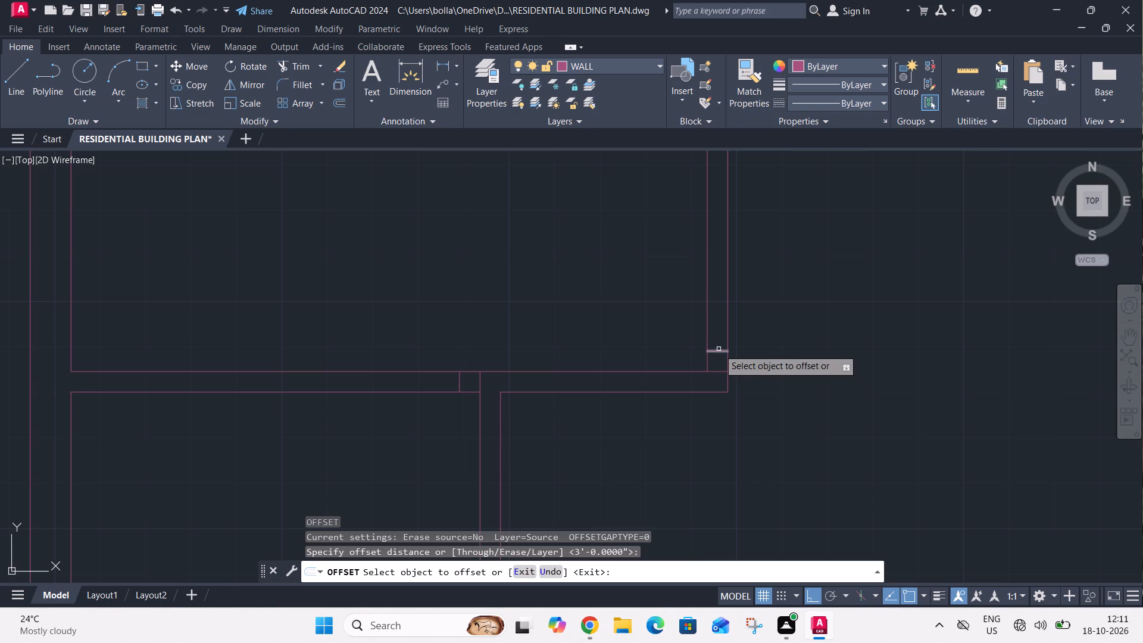
pyautogui.click(719, 349)
pyautogui.click(715, 327)
pyautogui.press('Escape')
# Offset the jamb lines by 2'6": westward in the upper small west room's north wall and northward in the lower small west room's east wall.
pyautogui.write('O 2\'6"')
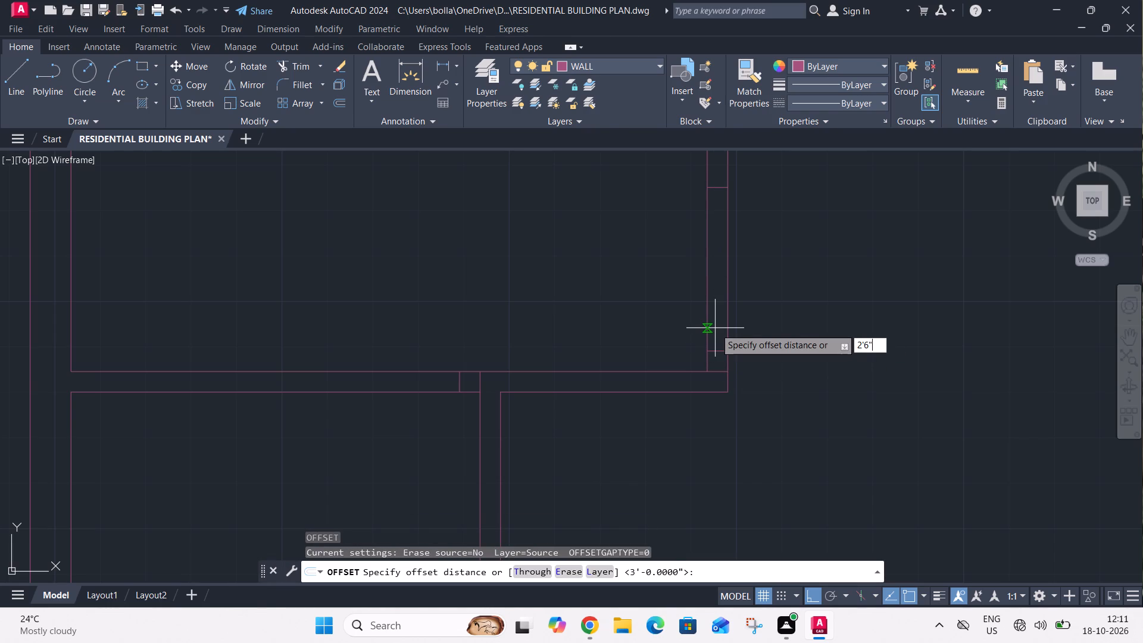
pyautogui.press('Return')
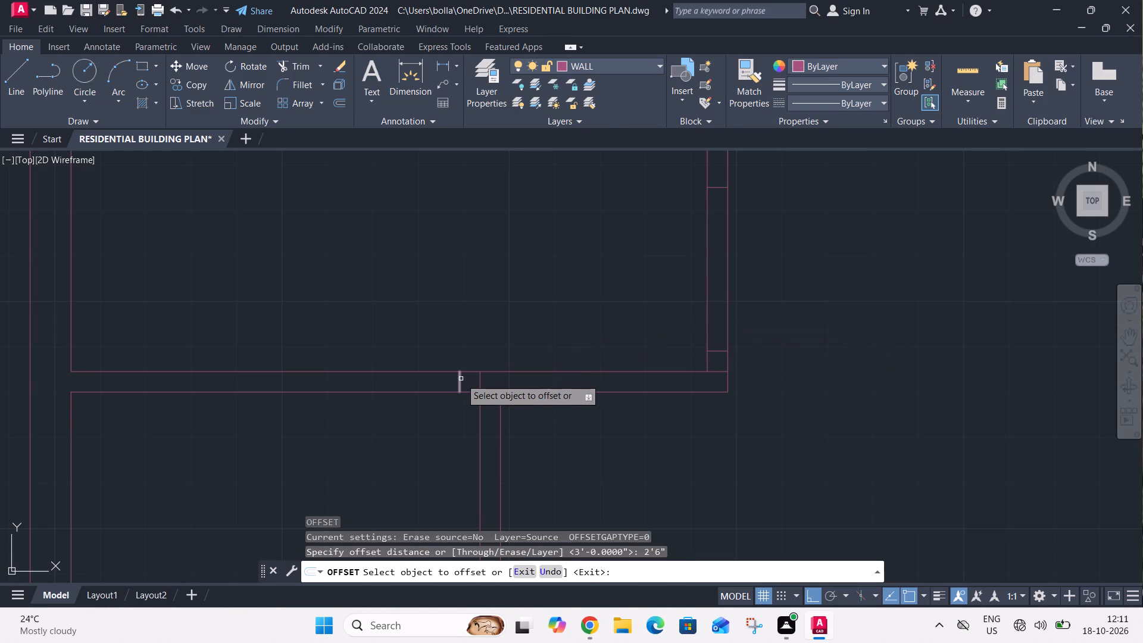
pyautogui.click(463, 380)
pyautogui.click(461, 383)
pyautogui.click(445, 379)
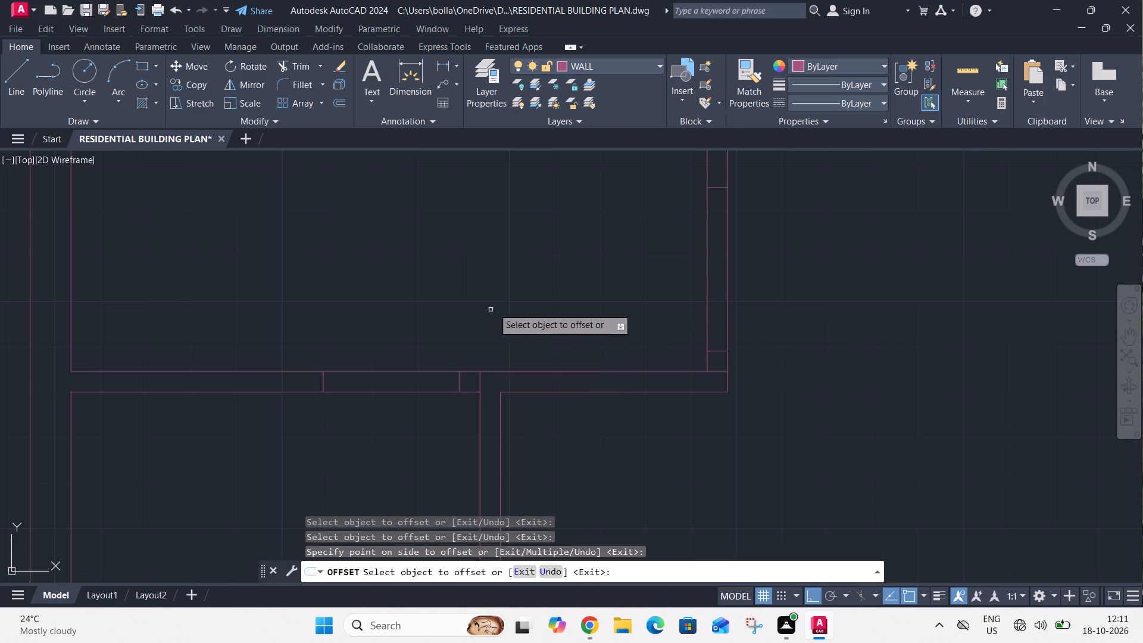
pyautogui.scroll(-2, 527, 294)
pyautogui.moveTo(535, 451); pyautogui.dragTo(587, 371, button='middle')
pyautogui.scroll(2, 579, 423)
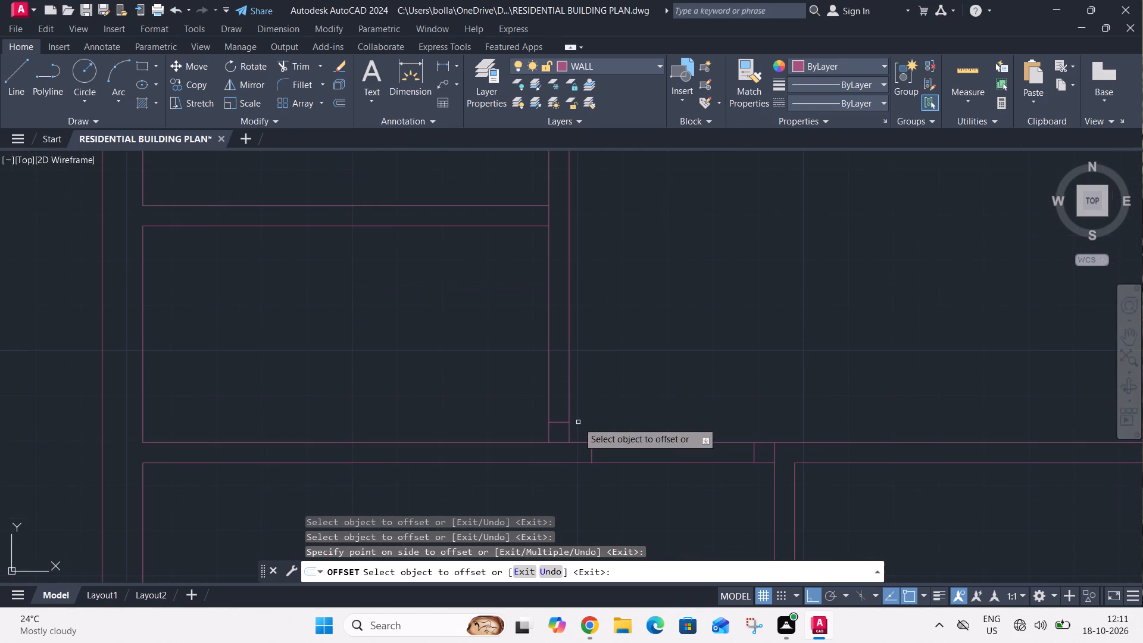
pyautogui.click(566, 420)
pyautogui.click(573, 389)
pyautogui.scroll(-2, 606, 340)
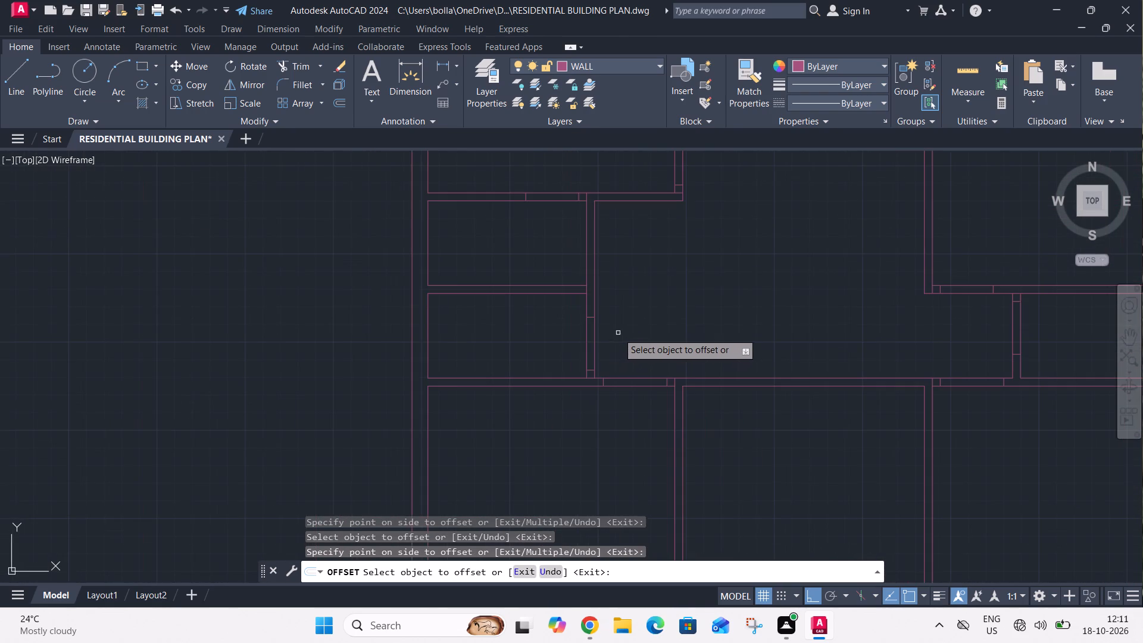
pyautogui.press('Escape')
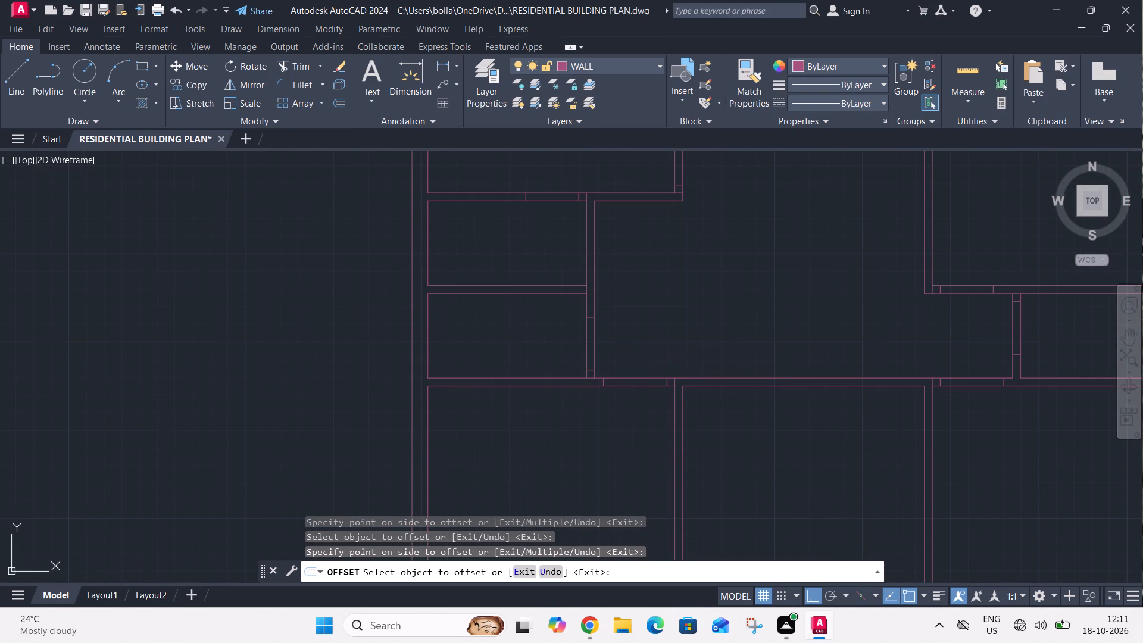
# Trim the door openings and leftover junction lines in the south-west room's north wall and the lower small west room's east wall.
pyautogui.write('TR')
pyautogui.press('space')
pyautogui.click(652, 352)
pyautogui.click(625, 407)
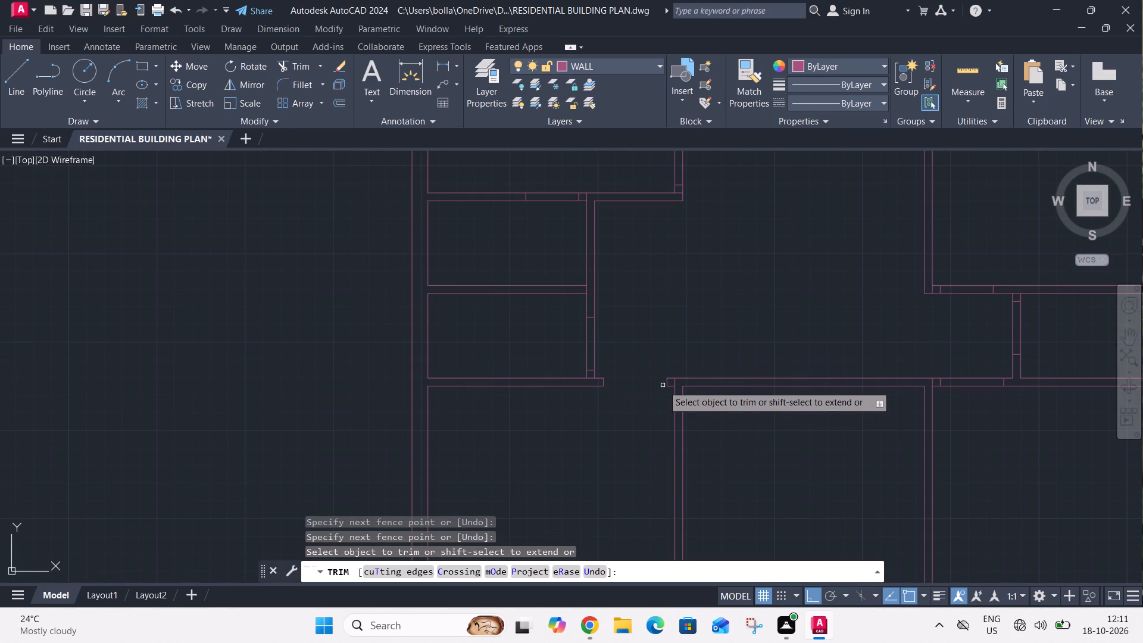
pyautogui.click(676, 382)
pyautogui.click(612, 347)
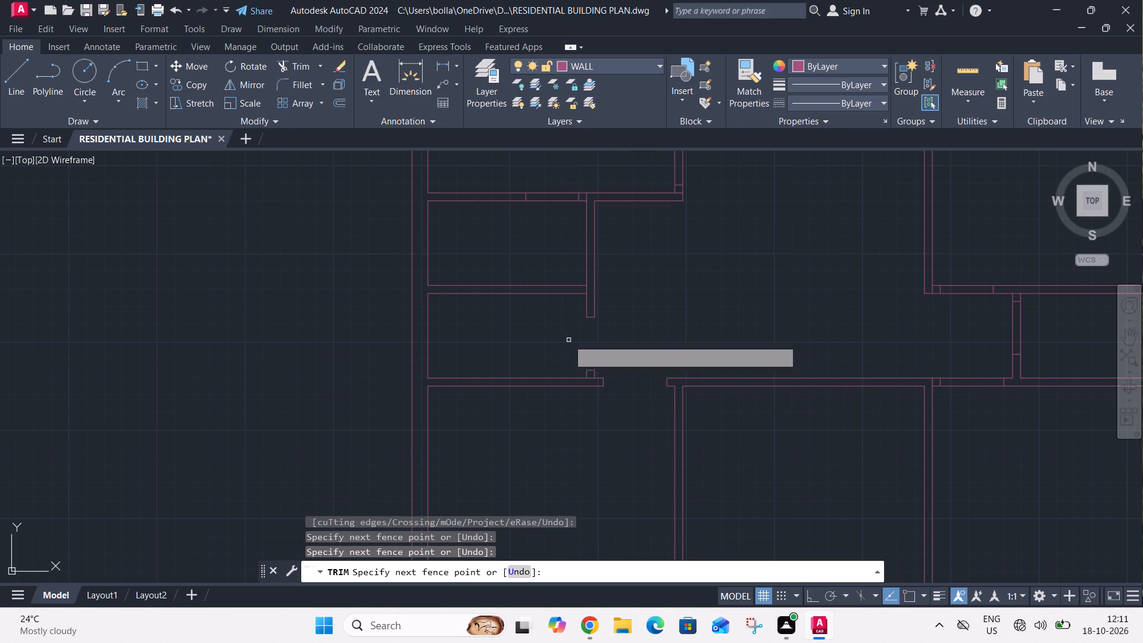
pyautogui.click(569, 340)
pyautogui.click(590, 380)
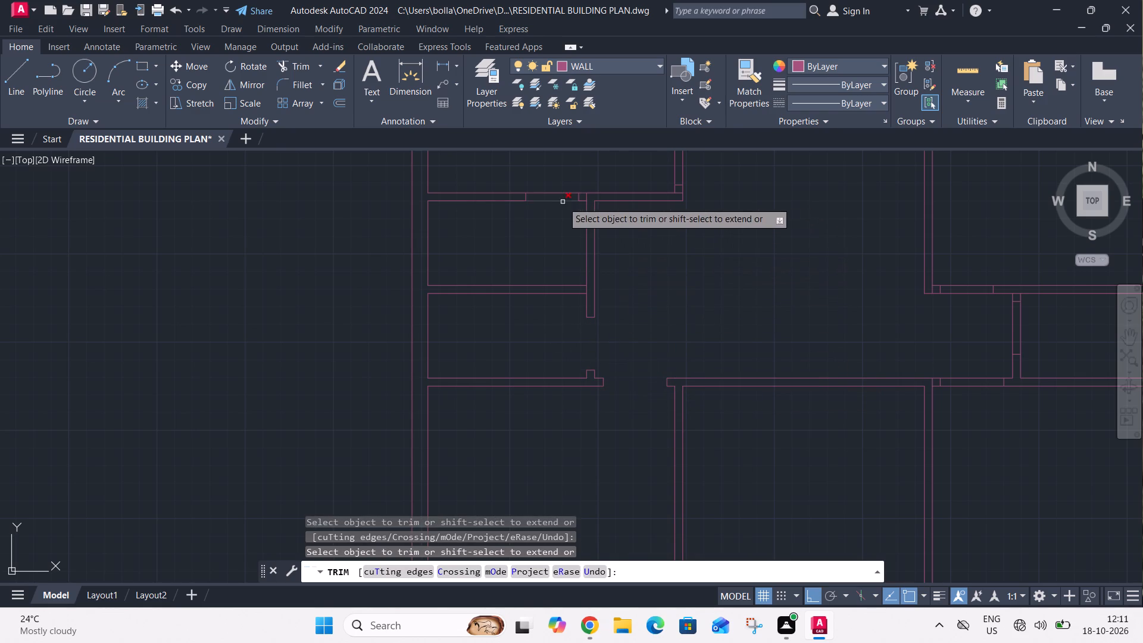
# Trim the door openings and leftover junction lines in the upper small west room's north wall and the north-west room's east wall.
pyautogui.click(561, 207)
pyautogui.click(576, 171)
pyautogui.click(587, 195)
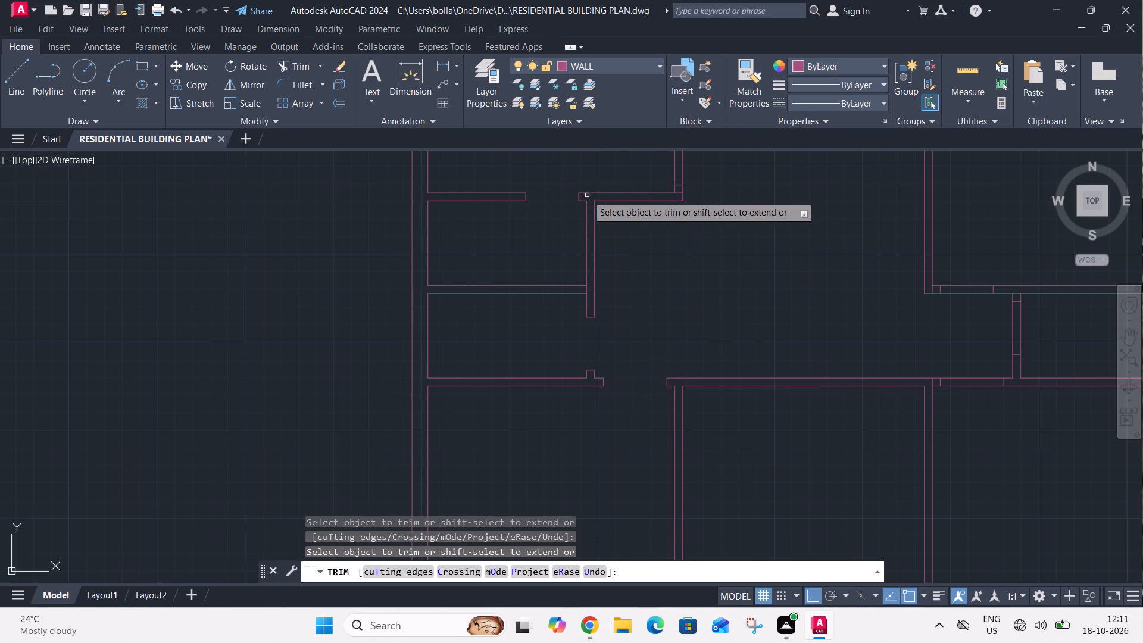
pyautogui.moveTo(658, 253); pyautogui.dragTo(582, 361, button='middle')
pyautogui.scroll(2, 601, 297)
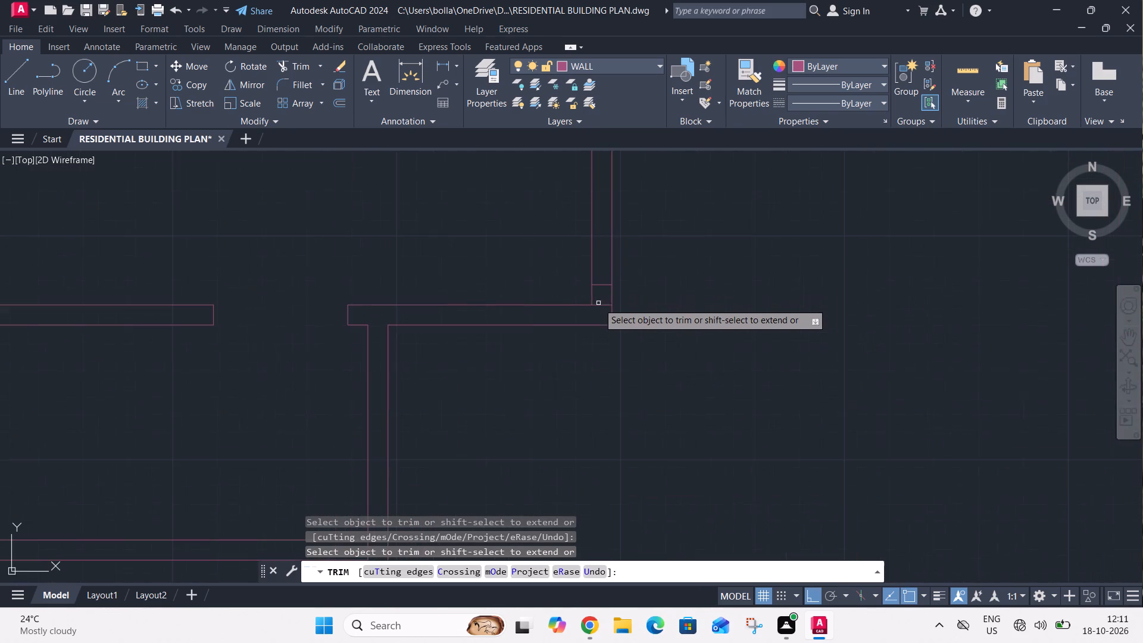
pyautogui.click(598, 306)
pyautogui.click(650, 273)
pyautogui.moveTo(552, 242); pyautogui.dragTo(558, 242)
# Trim the door openings and leftover junction lines in the south-east room's north wall and the small east room's west wall.
pyautogui.scroll(-3, 579, 221)
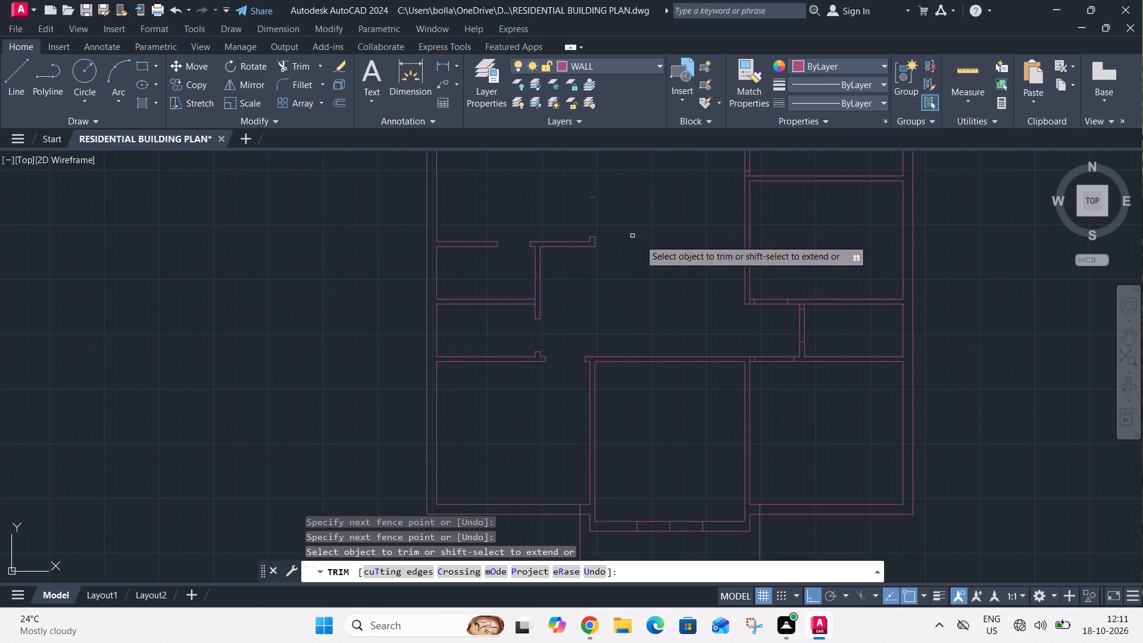
pyautogui.scroll(1, 695, 268)
pyautogui.moveTo(697, 277); pyautogui.dragTo(634, 332, button='middle')
pyautogui.click(744, 487)
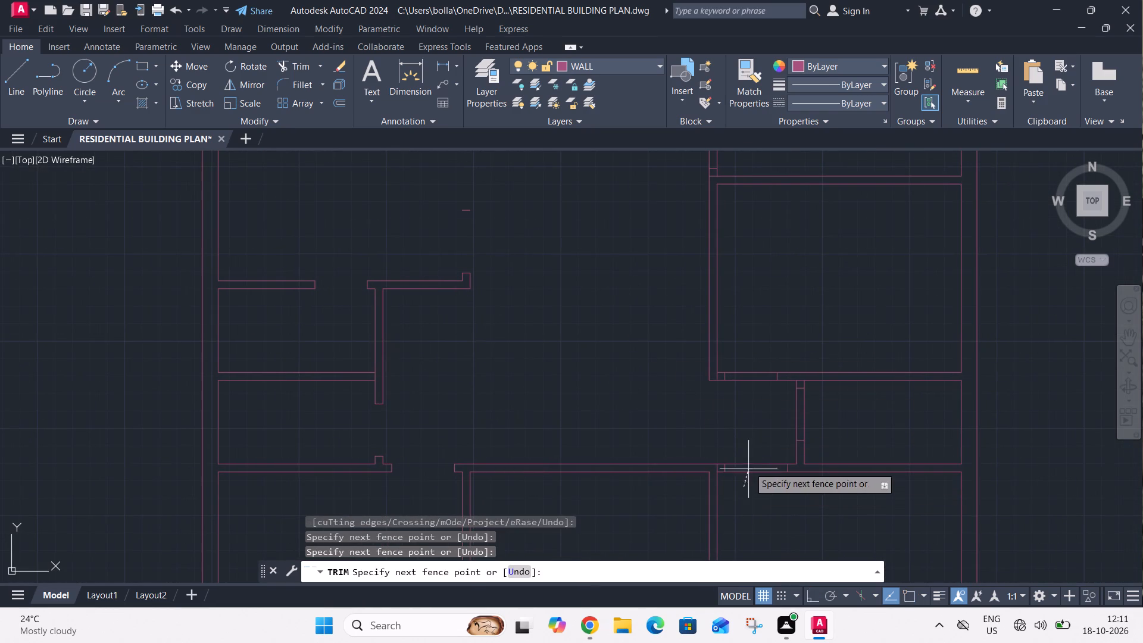
pyautogui.click(750, 441)
pyautogui.click(719, 469)
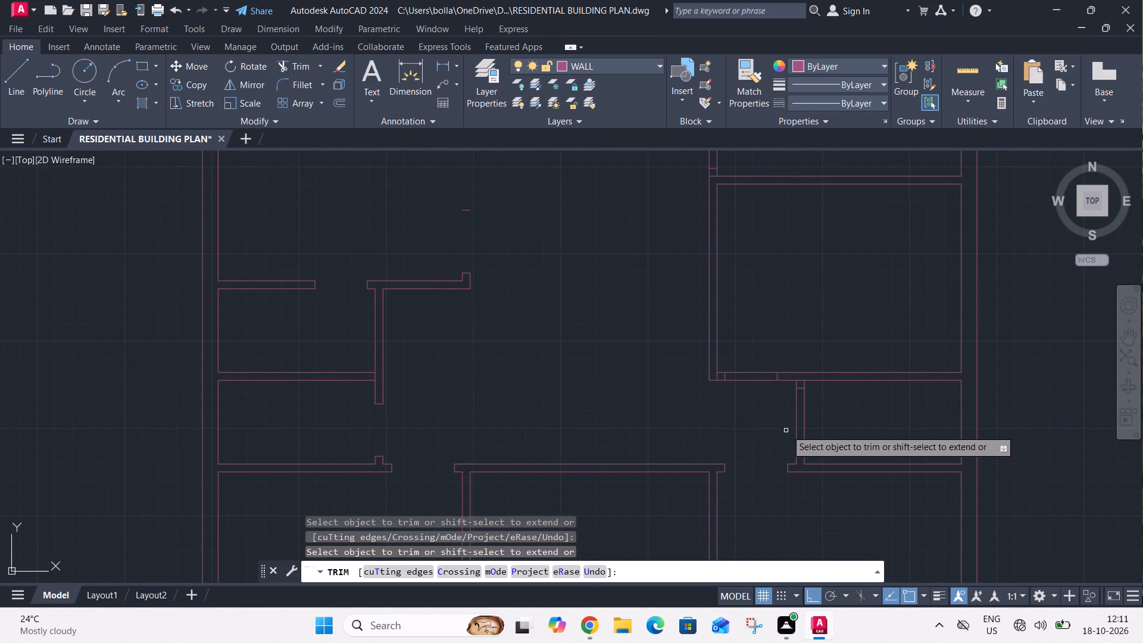
pyautogui.click(817, 404)
pyautogui.moveTo(766, 402); pyautogui.dragTo(775, 399)
pyautogui.click(800, 378)
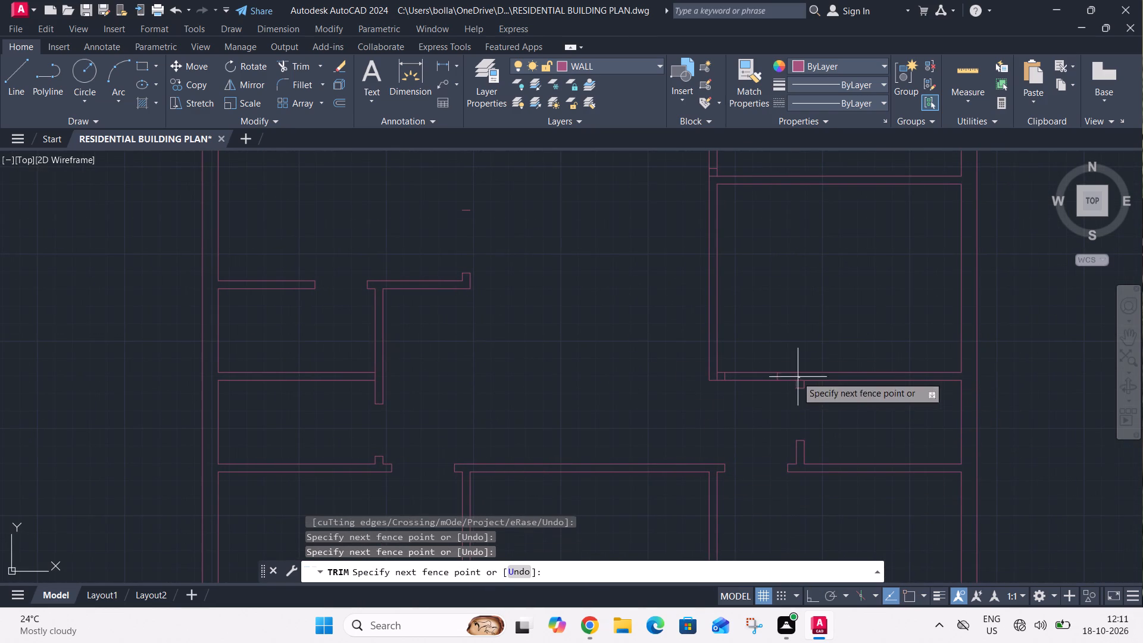
pyautogui.click(797, 377)
# Trim the door openings and leftover junction lines in the middle east room's south wall and the north-east room's west wall.
pyautogui.click(758, 394)
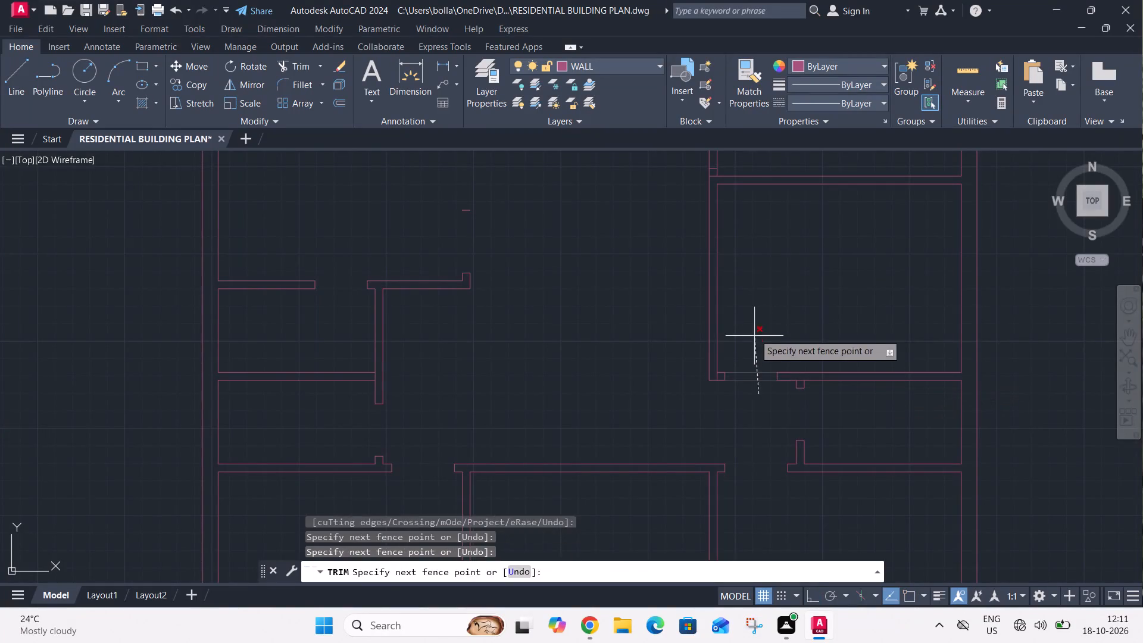
pyautogui.click(754, 332)
pyautogui.click(719, 375)
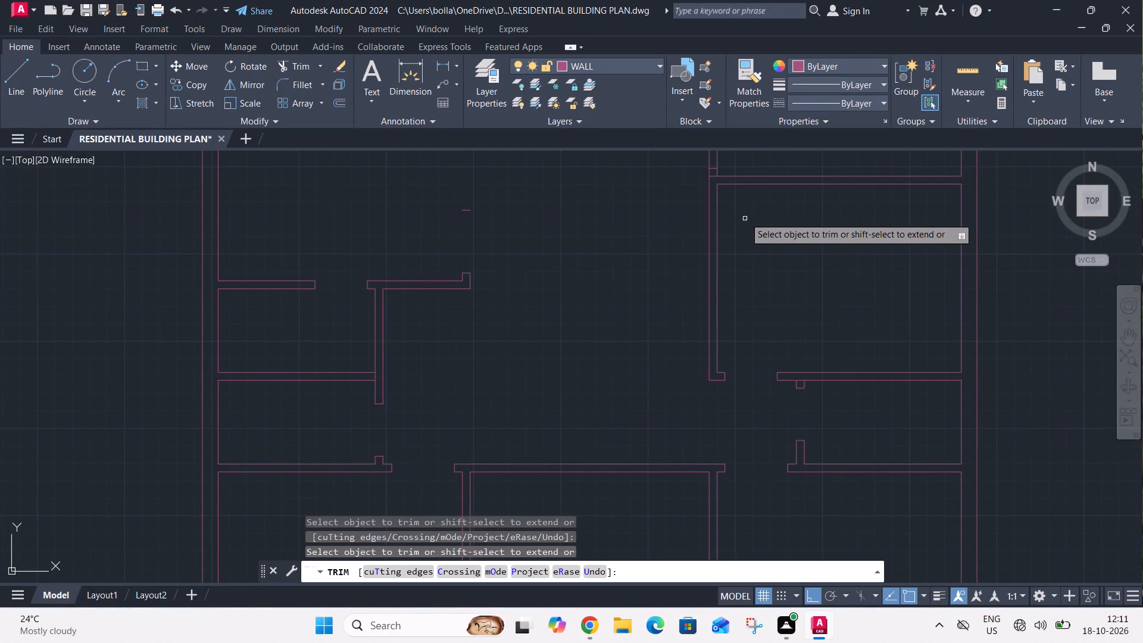
pyautogui.moveTo(745, 220); pyautogui.dragTo(758, 355, button='middle')
pyautogui.scroll(2, 739, 258)
pyautogui.click(756, 287)
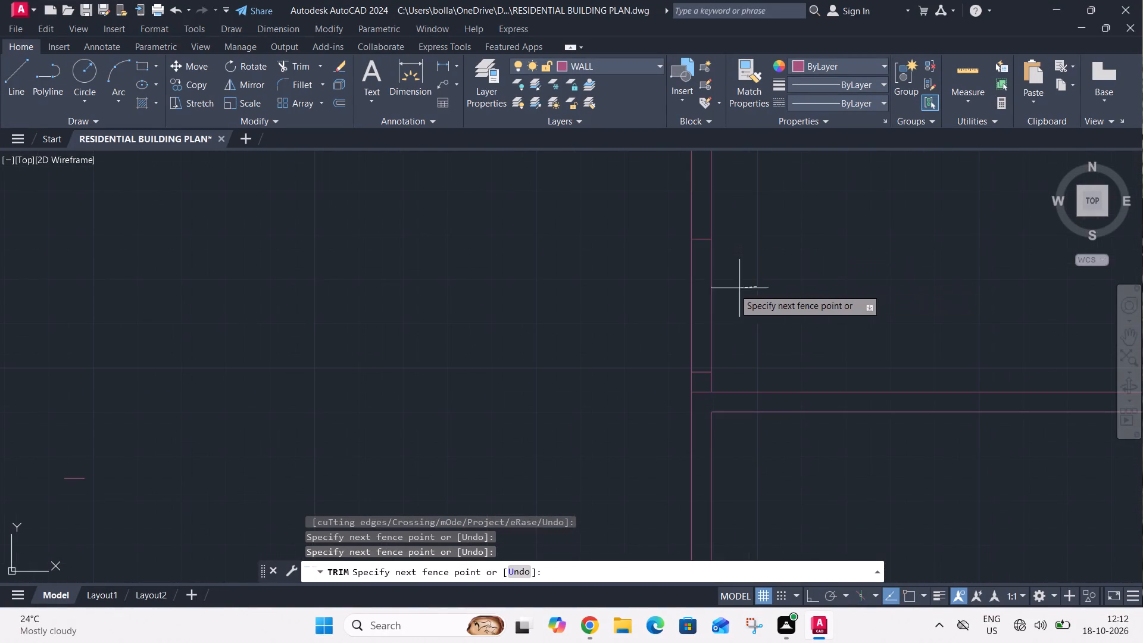
pyautogui.click(672, 294)
pyautogui.click(699, 391)
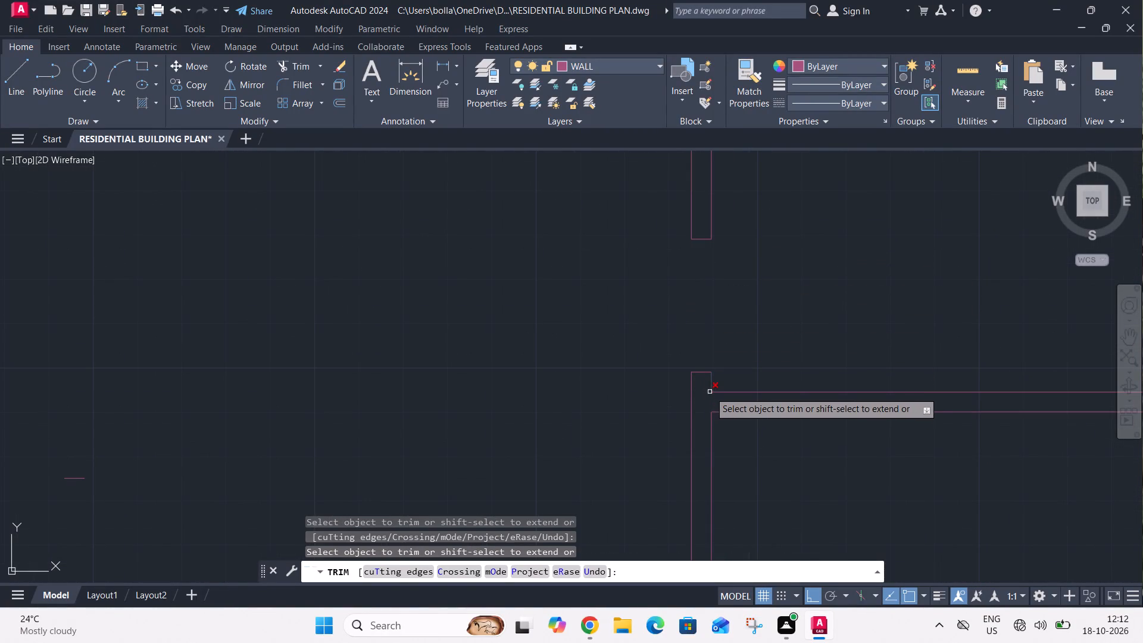
pyautogui.press('Escape')
# Draw the west face of the north-west room's east wall, from the north wall's inner face down to the upper door jamb.
pyautogui.scroll(-3, 722, 327)
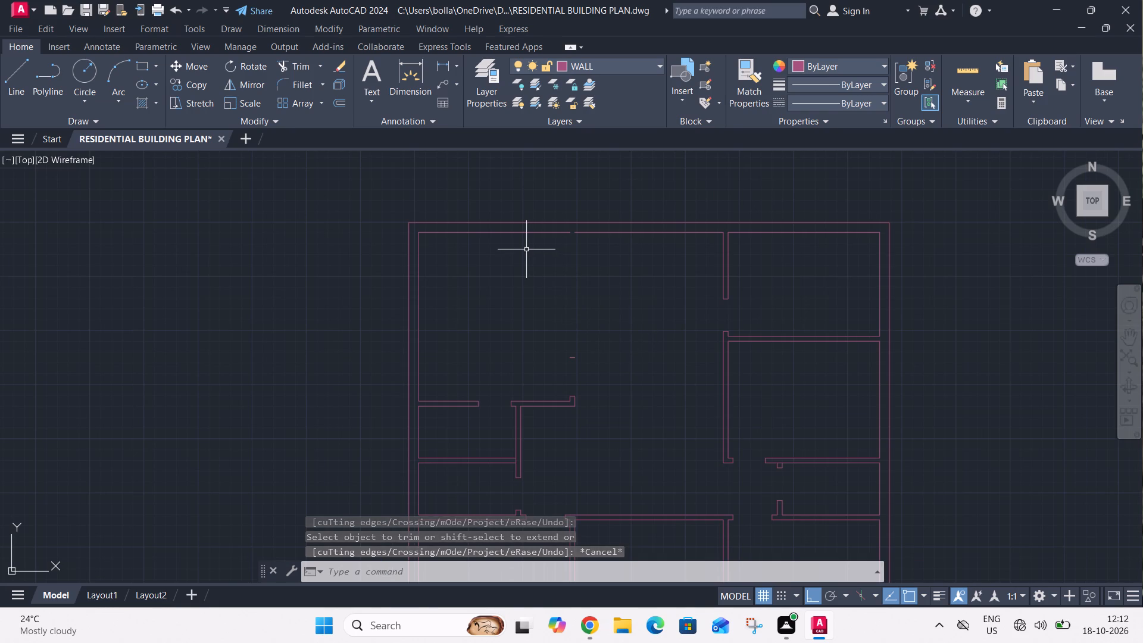
pyautogui.press('l')
pyautogui.press('space')
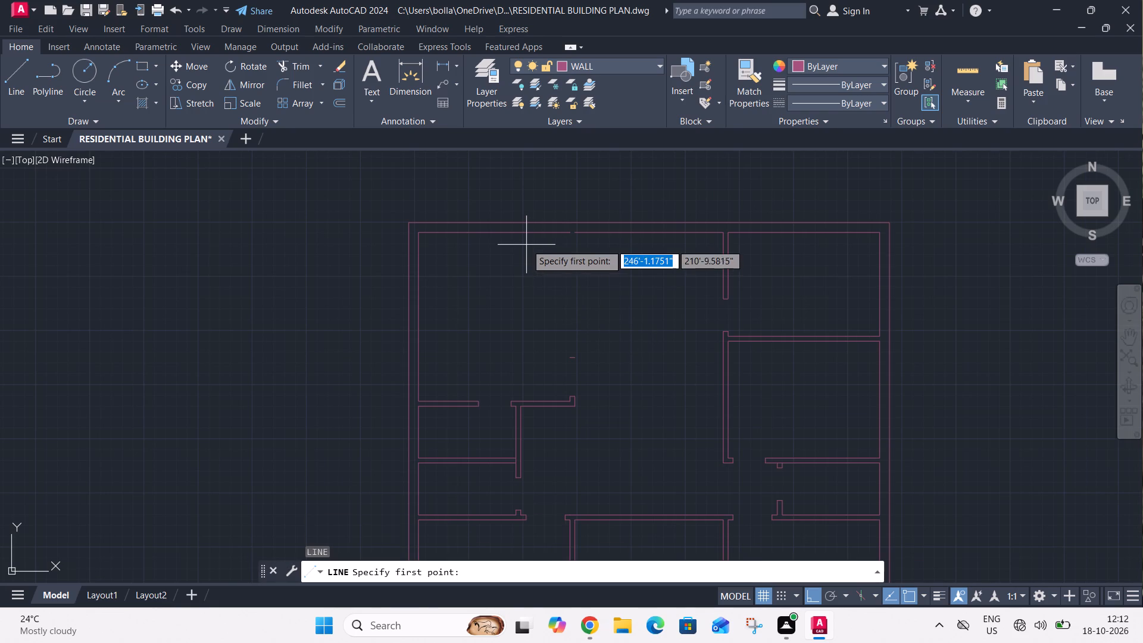
pyautogui.click(567, 233)
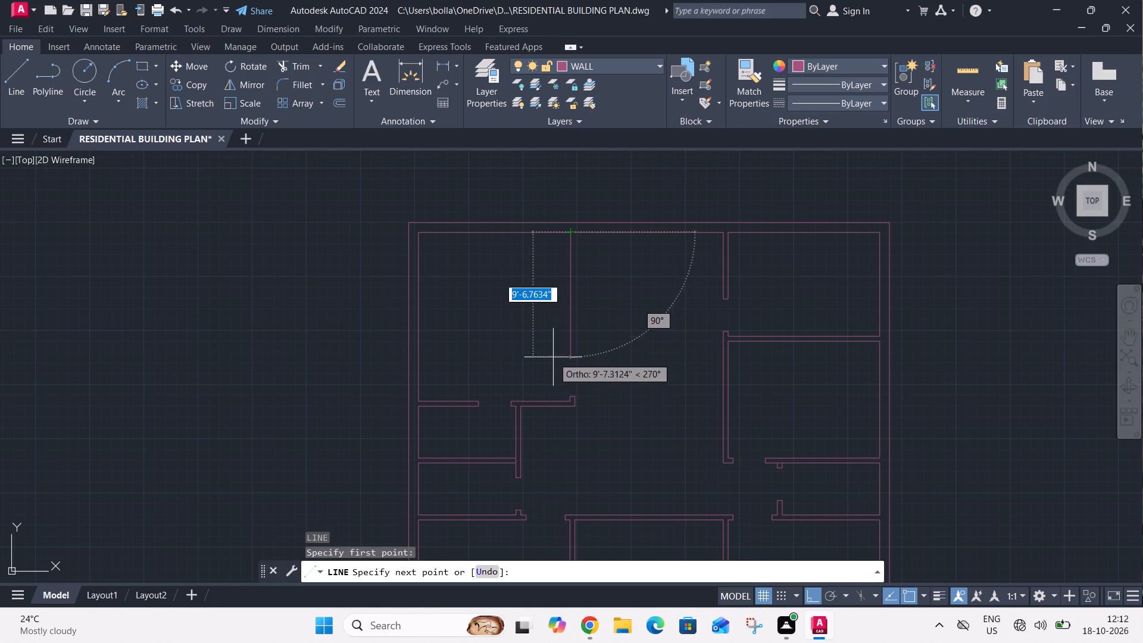
pyautogui.scroll(3, 567, 357)
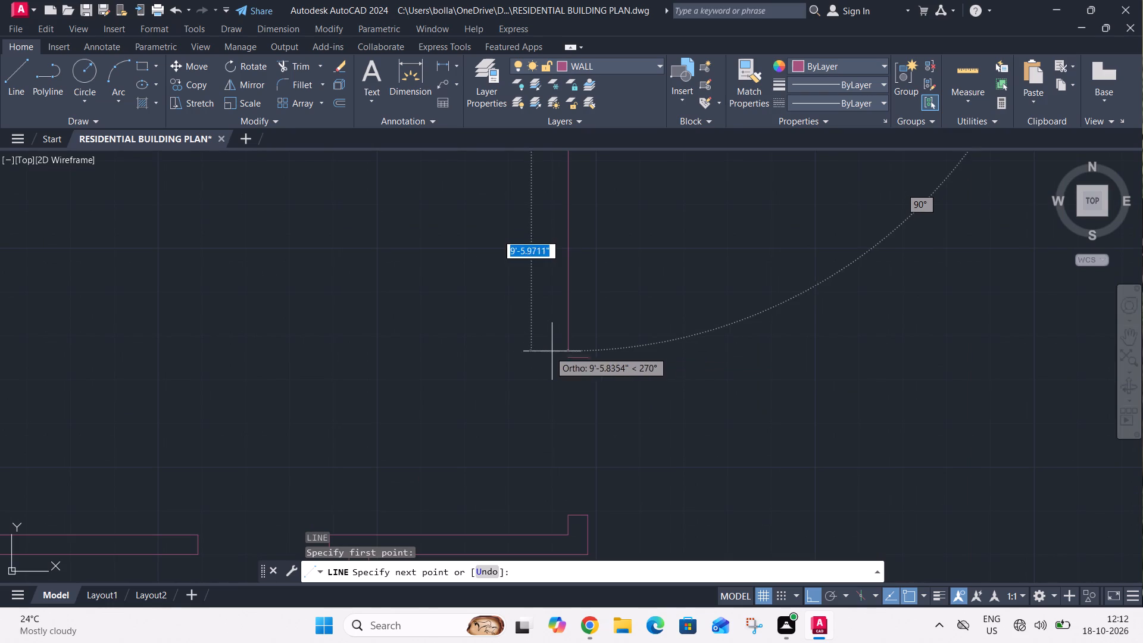
pyautogui.click(569, 359)
pyautogui.press('Escape')
# Draw the east face of the north-west room's east wall, from the upper door jamb up to the north wall's inner face.
pyautogui.press('l')
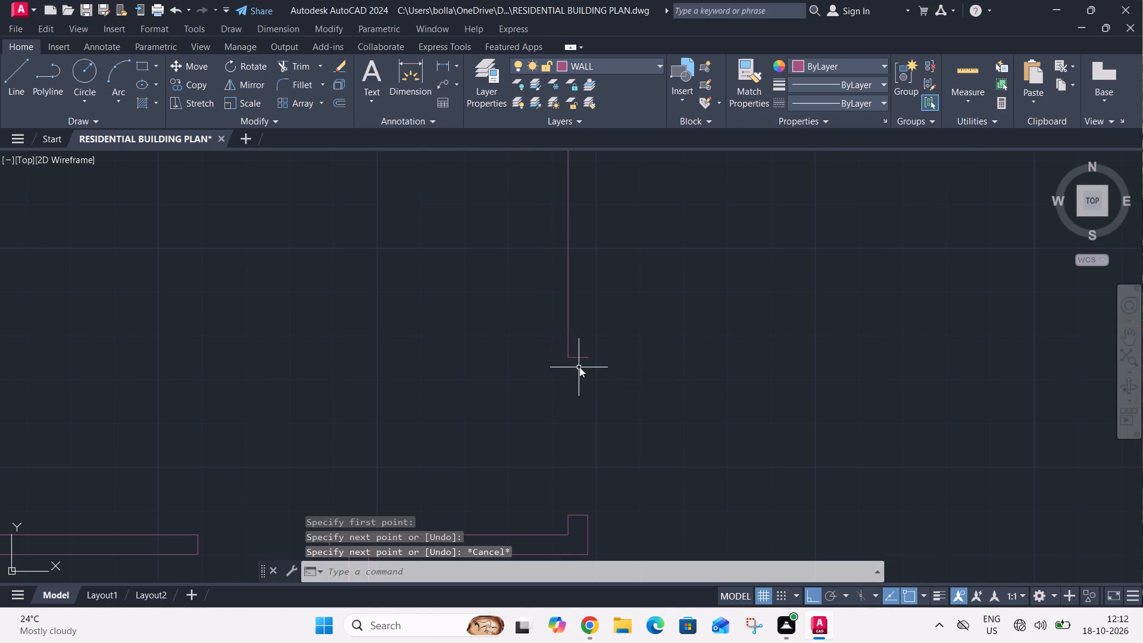
pyautogui.press('space')
pyautogui.click(592, 358)
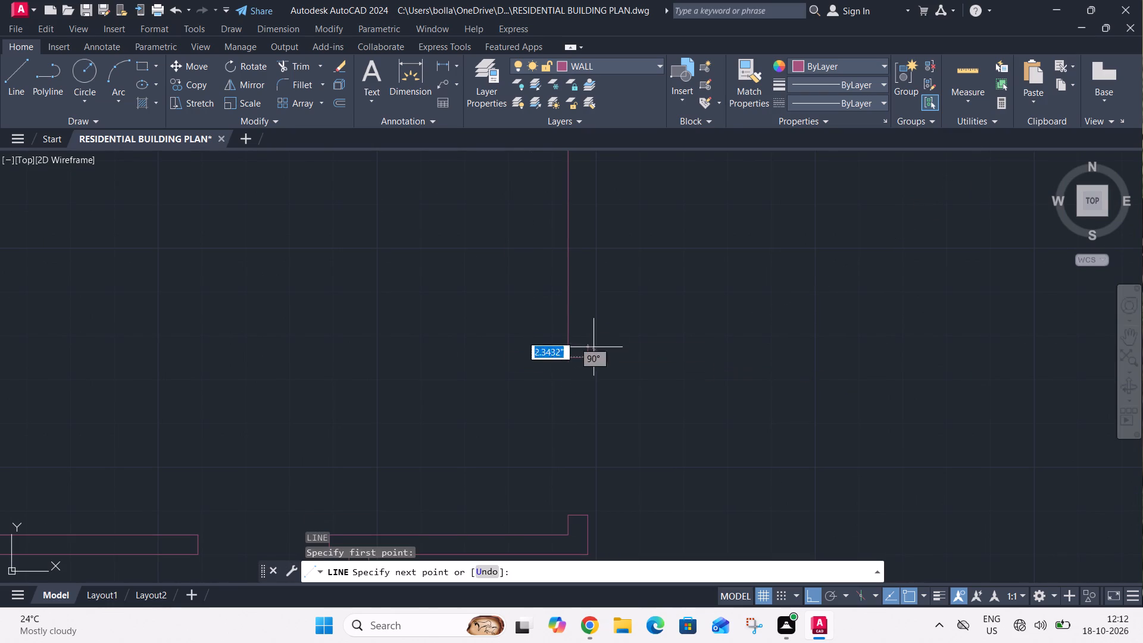
pyautogui.moveTo(598, 298); pyautogui.dragTo(635, 459, button='middle')
pyautogui.scroll(-2, 633, 330)
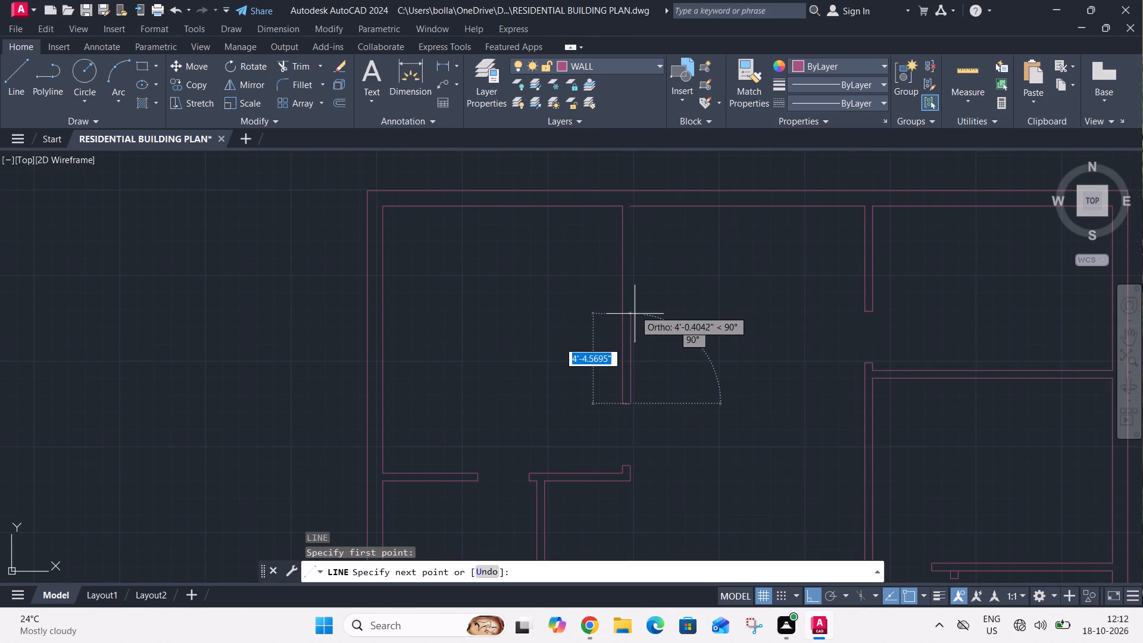
pyautogui.click(635, 206)
pyautogui.press('Escape')
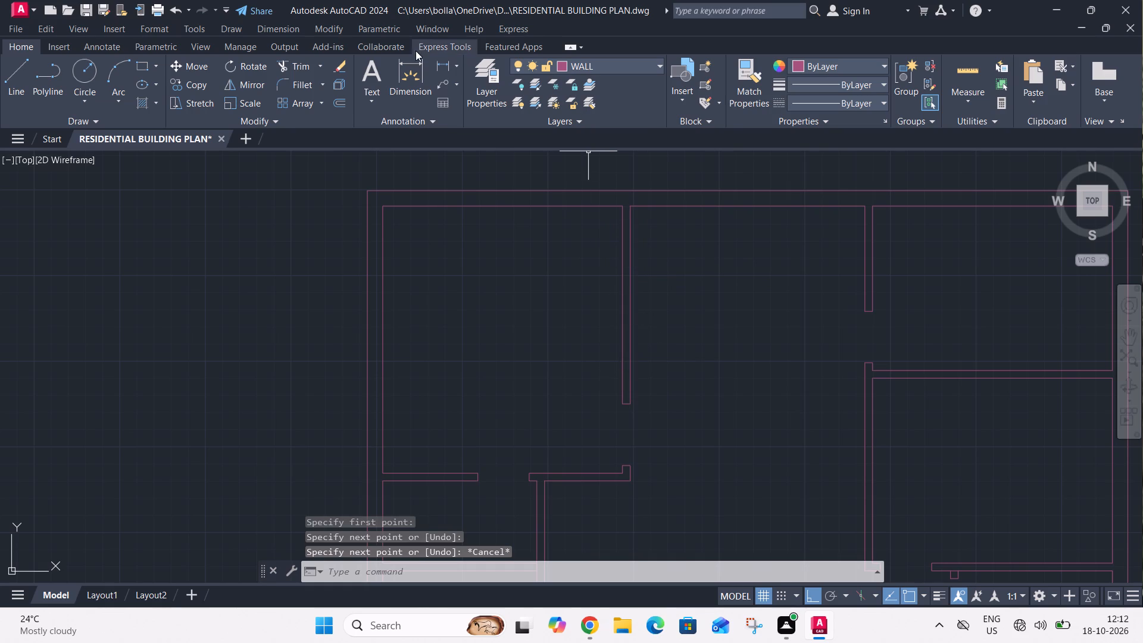
# Check the width of the door opening in the north-west room's east wall with a temporary linear dimension.
pyautogui.click(439, 64)
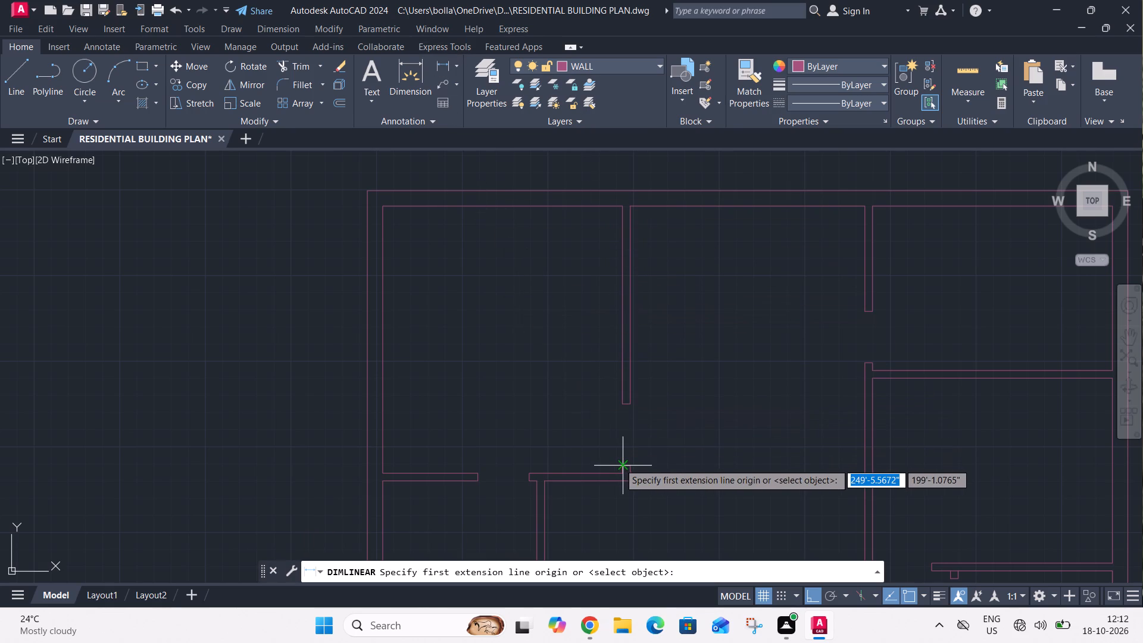
pyautogui.click(622, 463)
pyautogui.moveTo(622, 403); pyautogui.dragTo(626, 409)
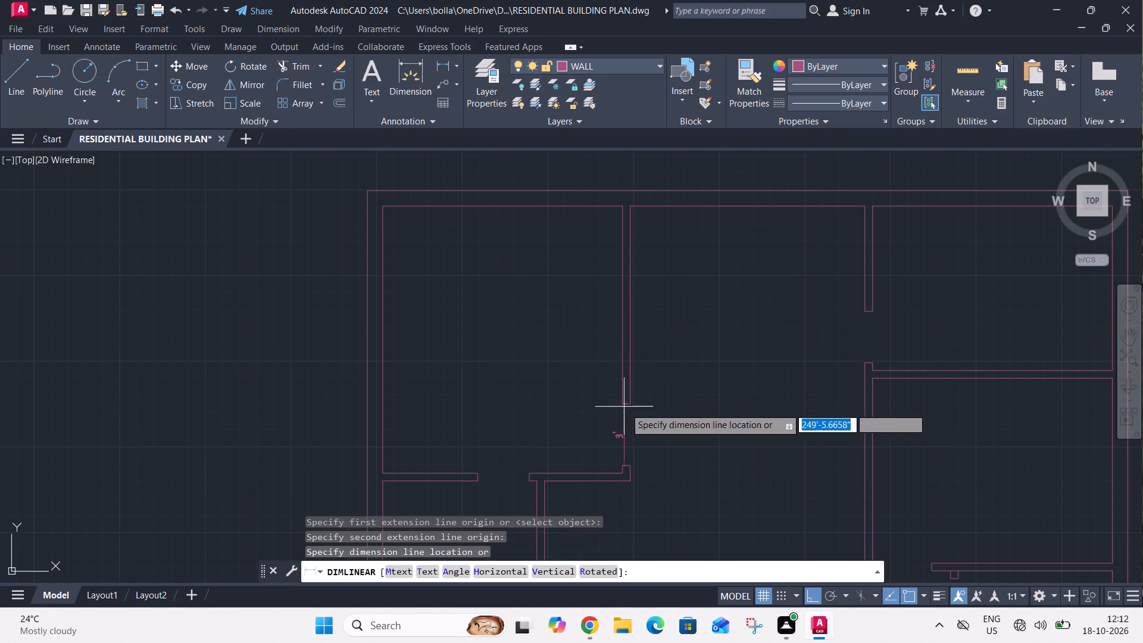
pyautogui.press('Escape')
# Trim both faces of the front room's south wall between the outer jamb lines to cut the entrance opening onto the porch.
pyautogui.scroll(-1, 521, 216)
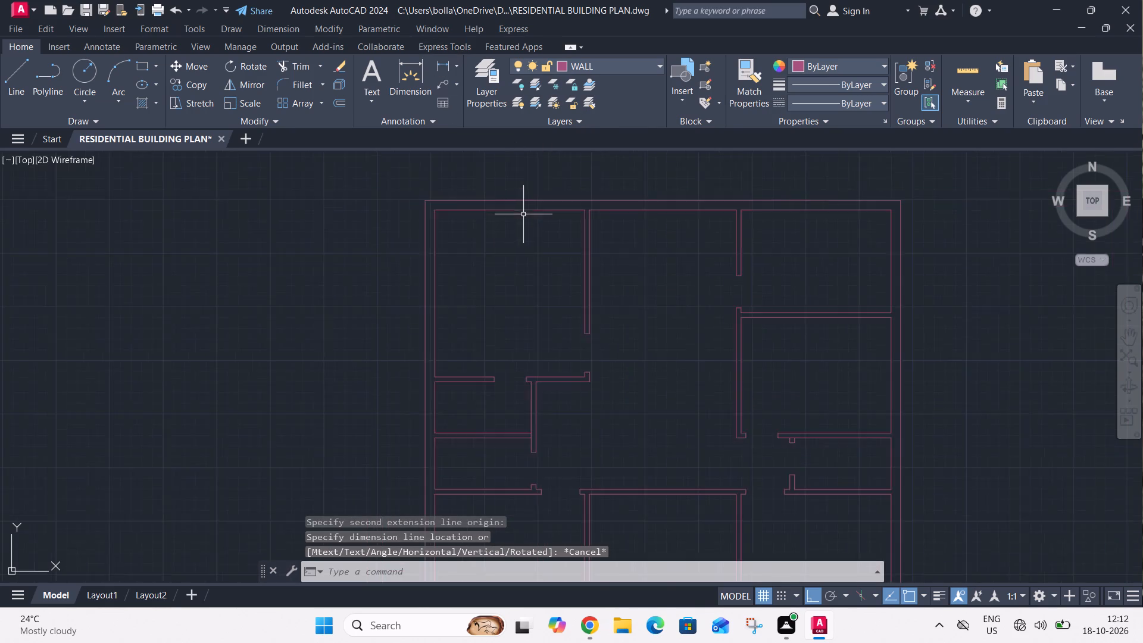
pyautogui.scroll(-2, 523, 214)
pyautogui.write('TR')
pyautogui.press('space')
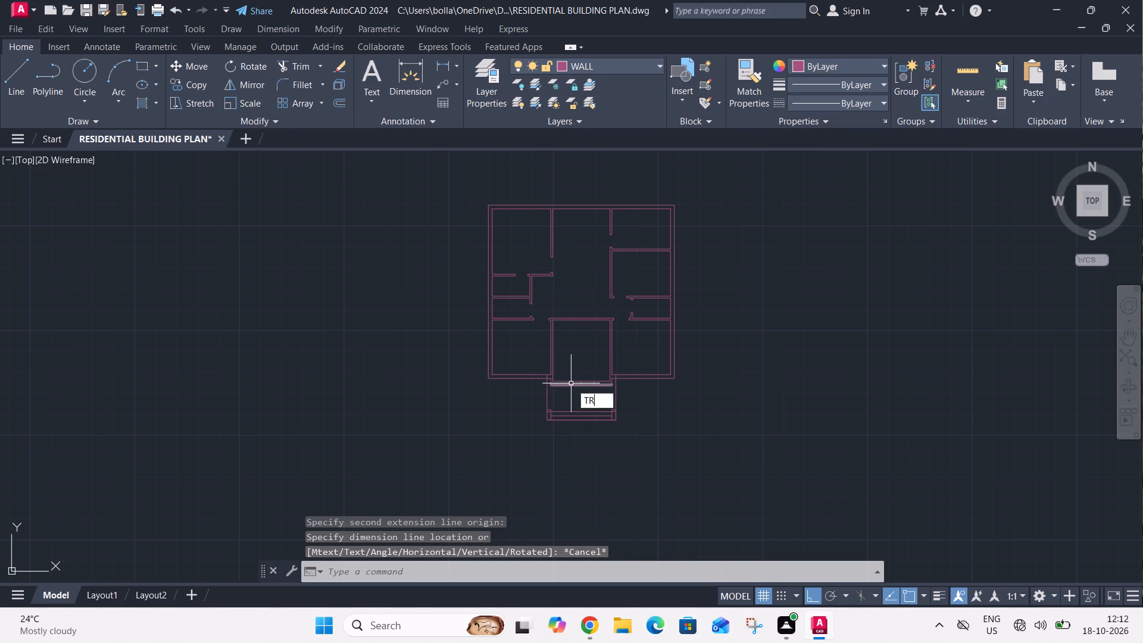
pyautogui.scroll(3, 571, 394)
pyautogui.click(577, 382)
pyautogui.click(591, 317)
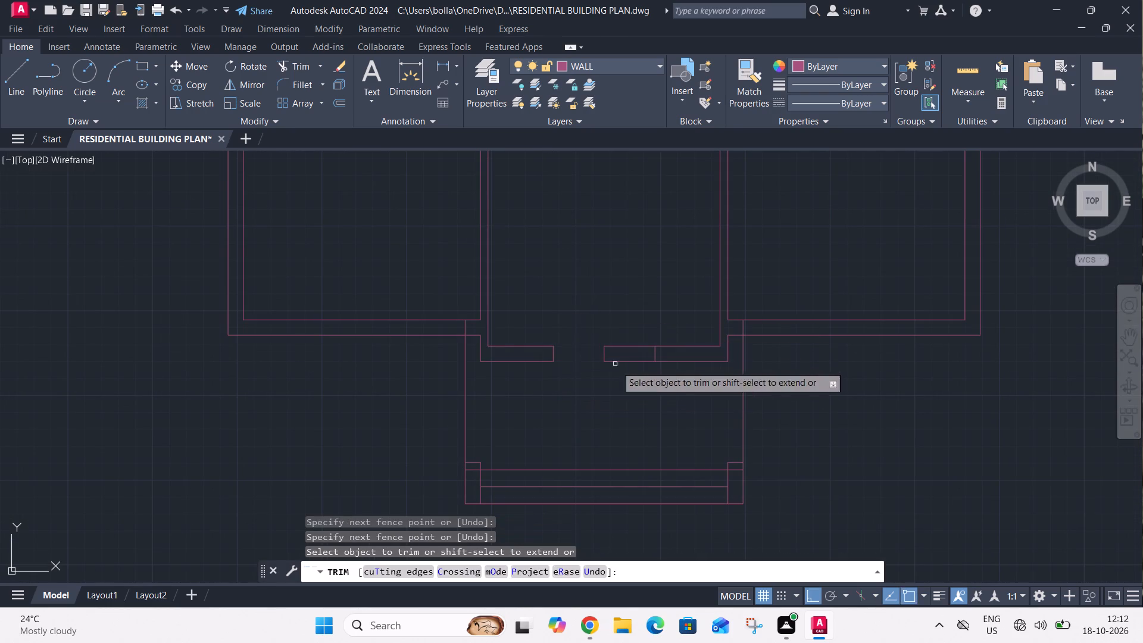
pyautogui.click(633, 388)
pyautogui.click(652, 312)
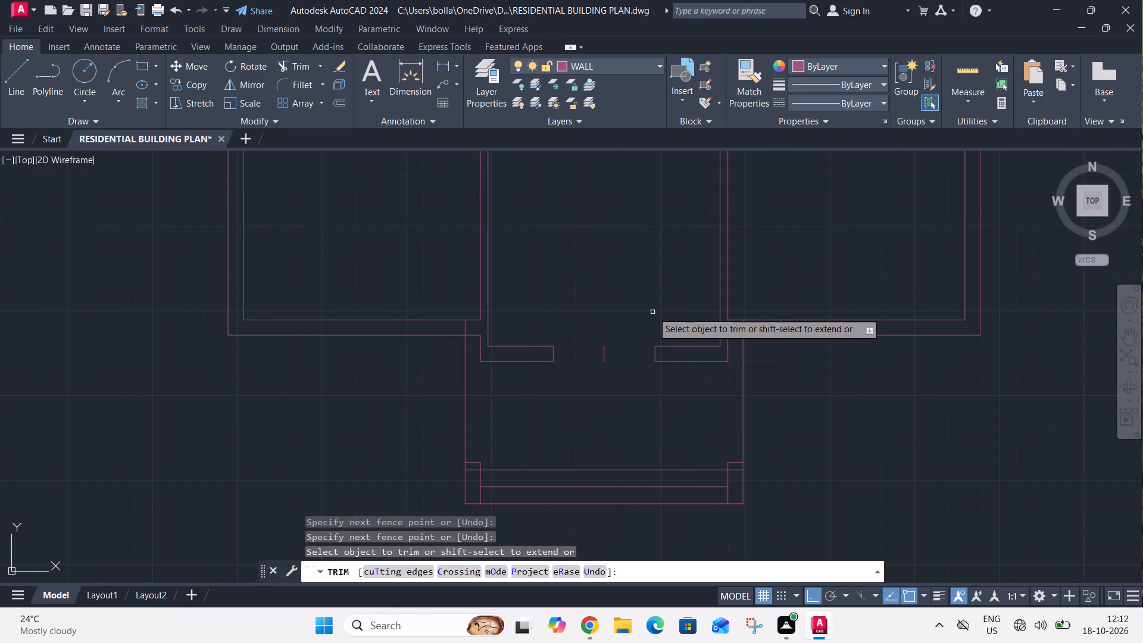
pyautogui.press('Escape')
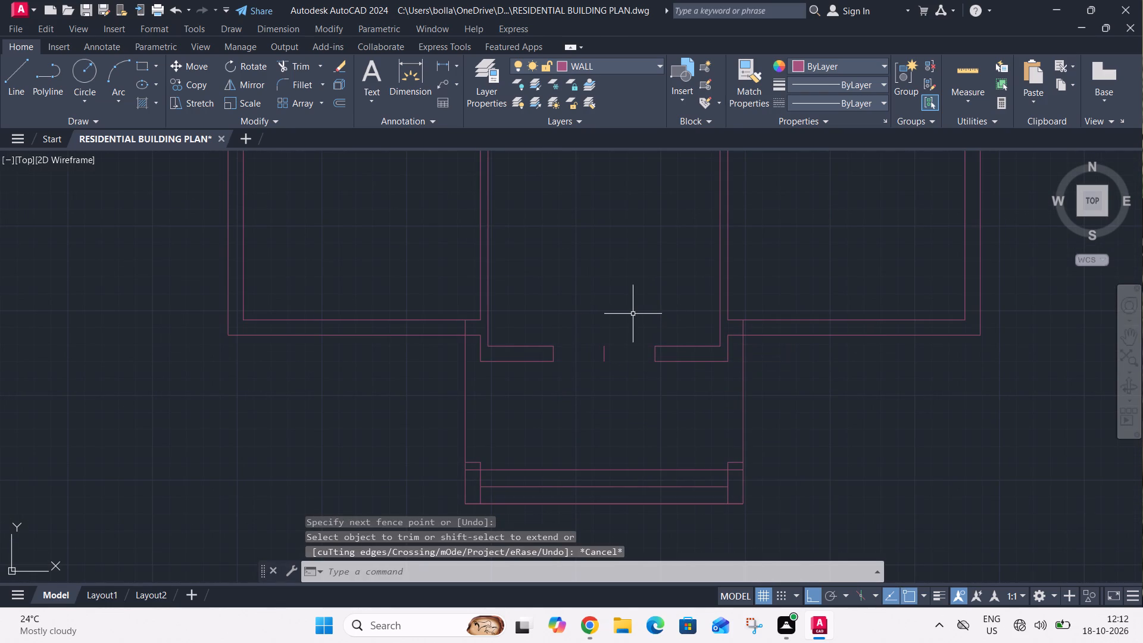
# Erase the leftover centre line standing in the middle of the entrance opening.
pyautogui.click(628, 326)
pyautogui.click(579, 370)
pyautogui.press('Delete')
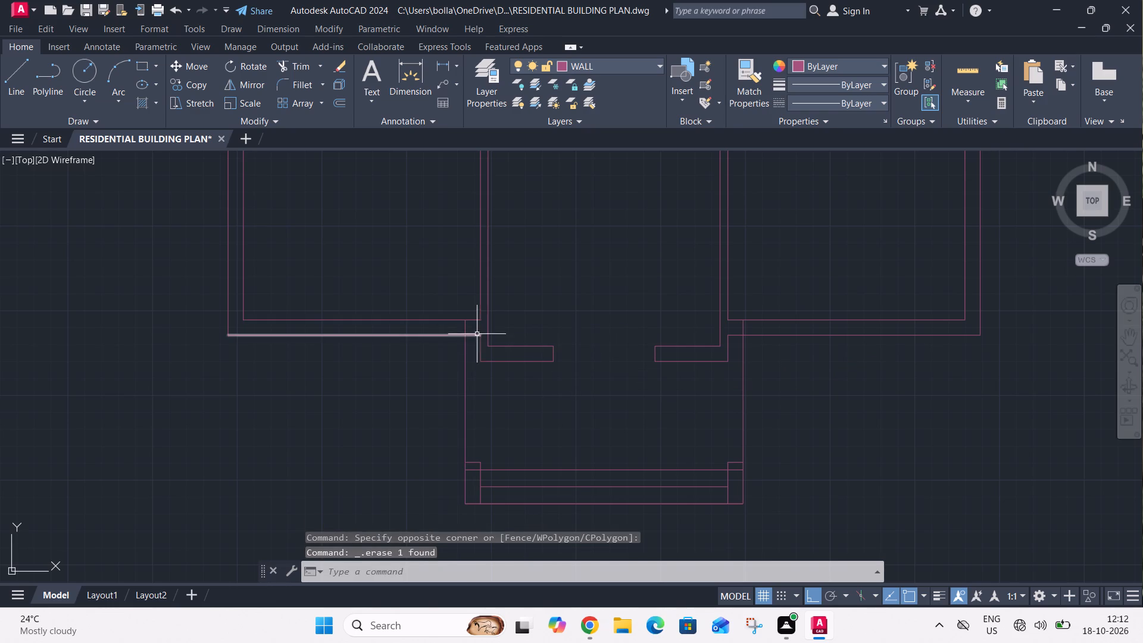
# Open the drawing "All blocks and items" from the Downloads folder.
pyautogui.scroll(-2, 473, 349)
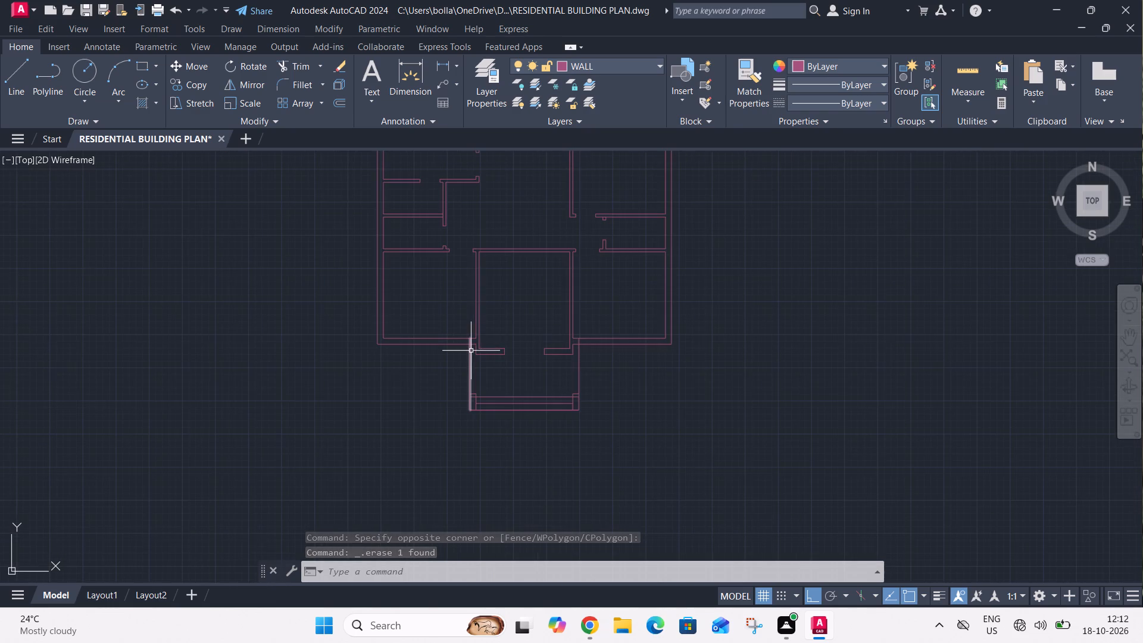
pyautogui.scroll(-2, 470, 332)
pyautogui.scroll(1, 492, 239)
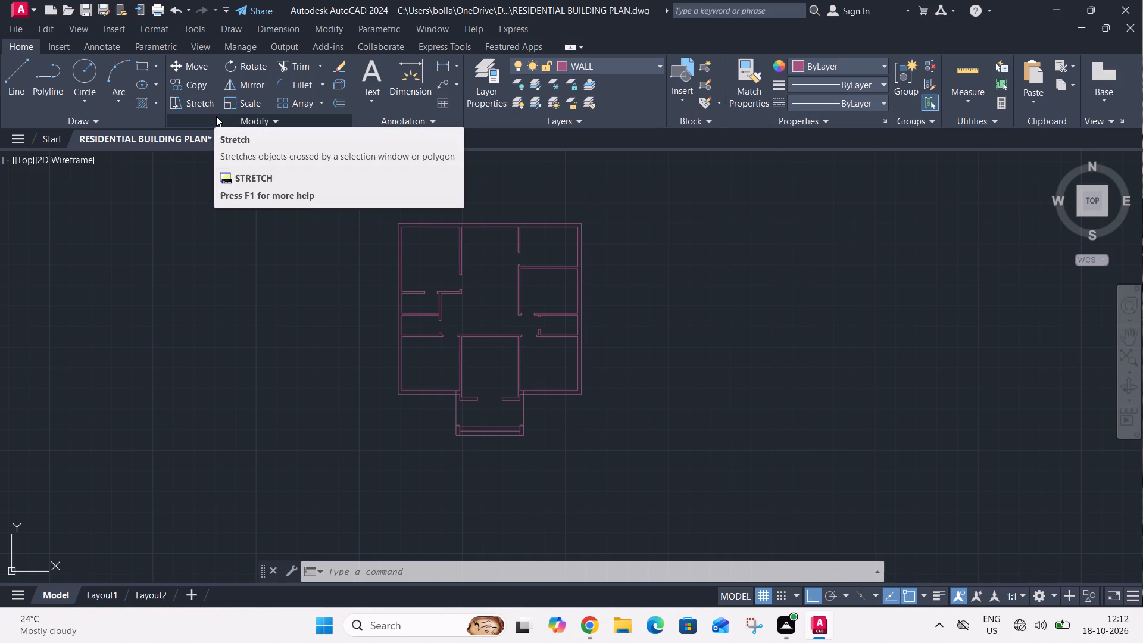
pyautogui.hotkey('ctrl', 'o')
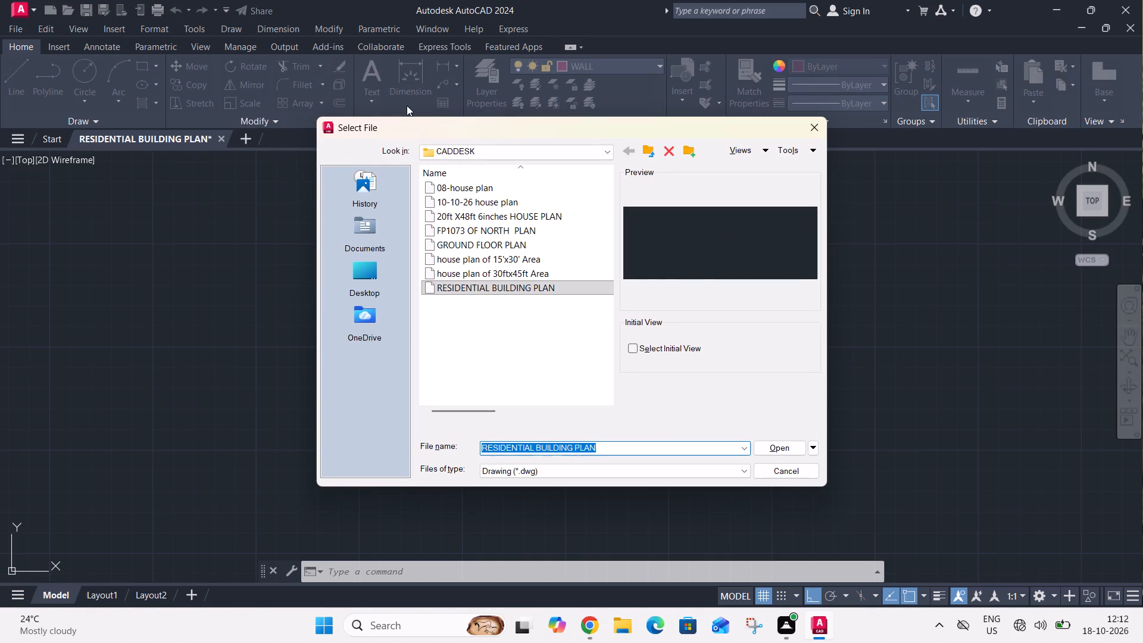
pyautogui.click(362, 227)
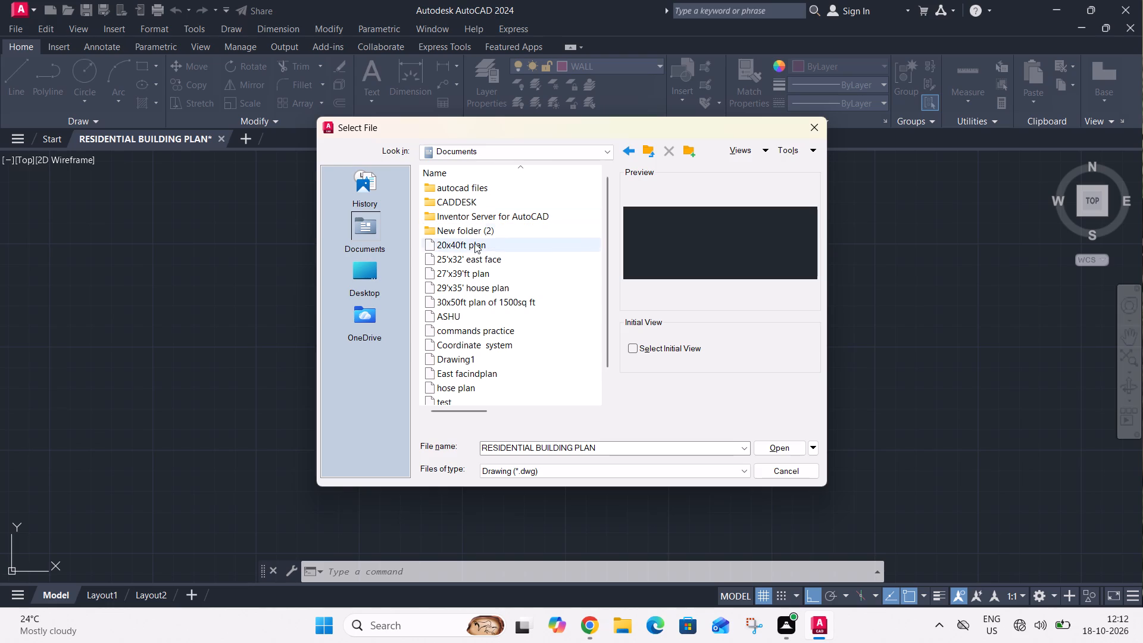
pyautogui.click(363, 270)
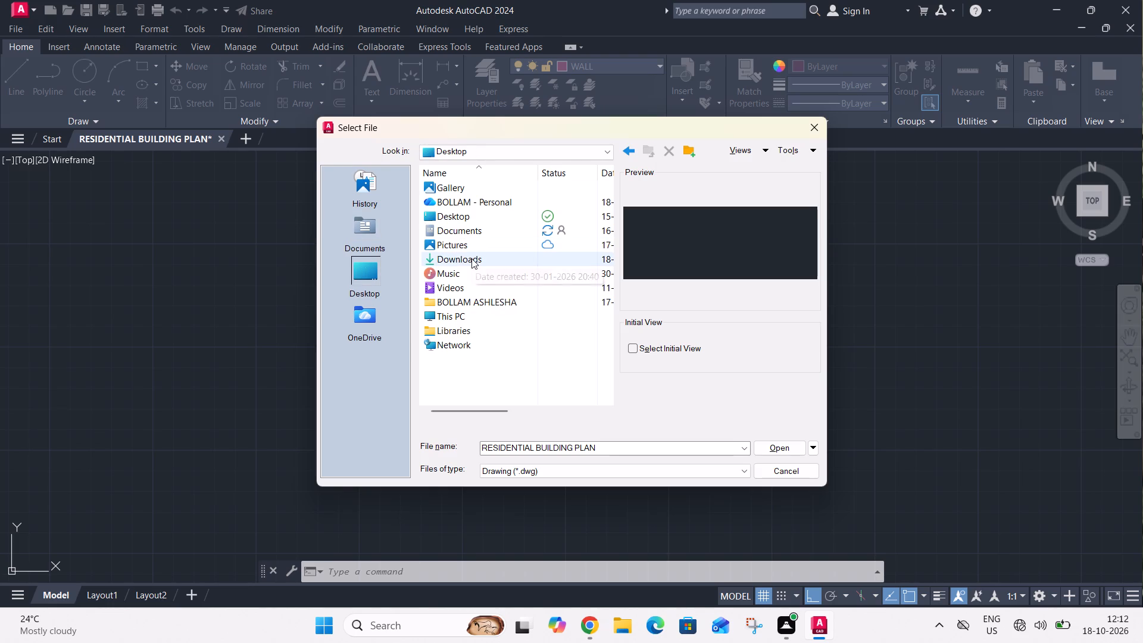
pyautogui.click(471, 258)
pyautogui.click(786, 452)
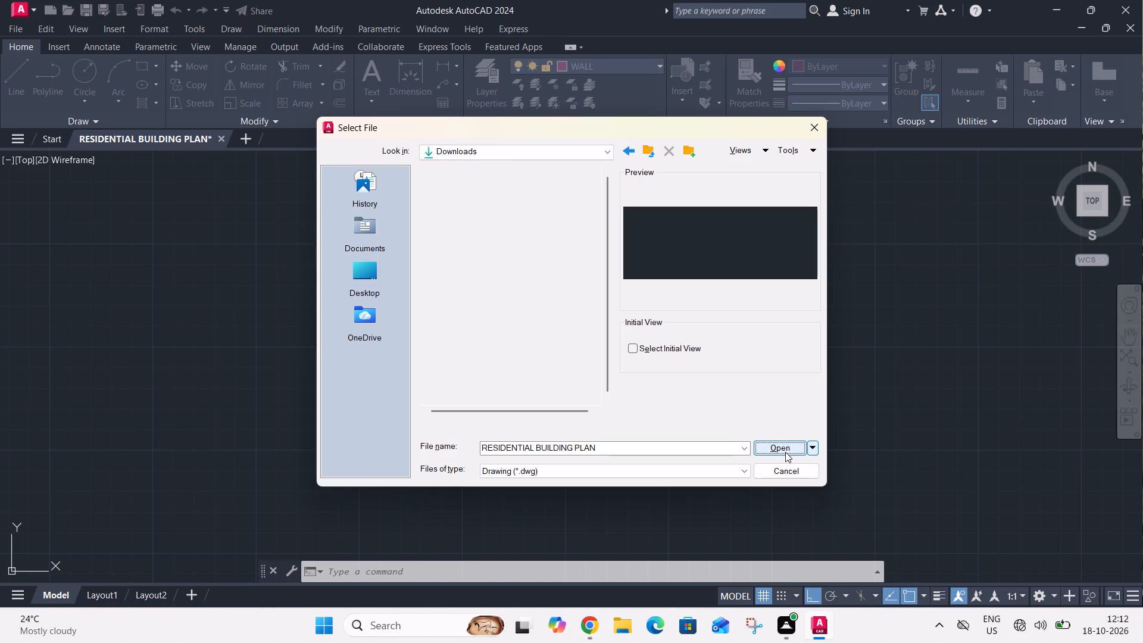
pyautogui.click(506, 208)
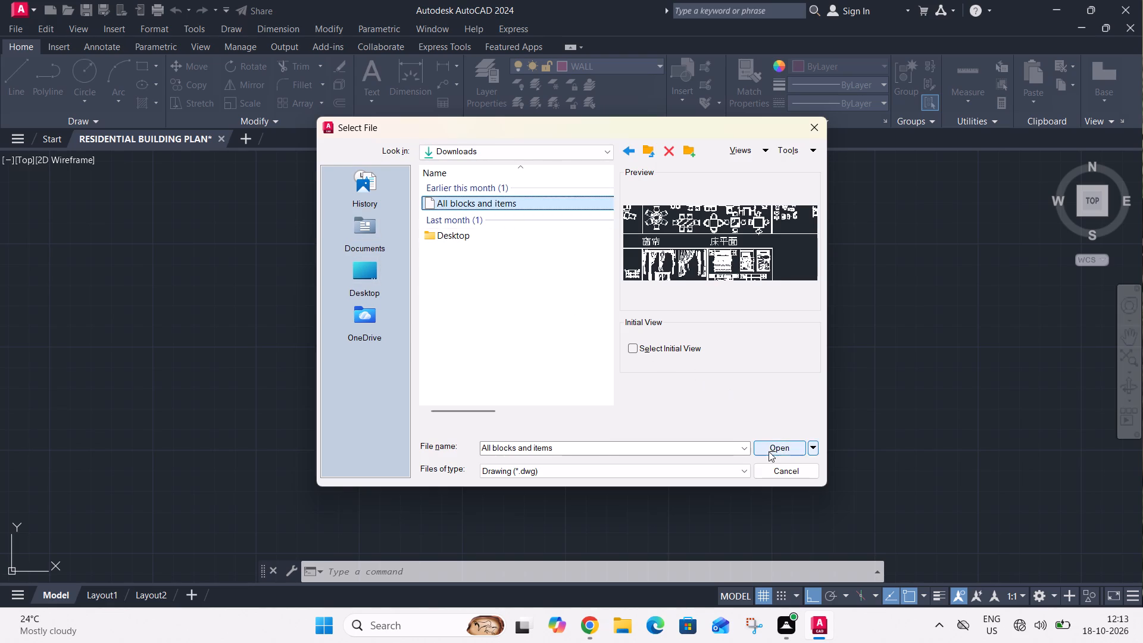
pyautogui.click(769, 451)
# Examine the block library's furniture, sanitary, curtain and bed categories for blocks usable in the floor plan.
pyautogui.click(419, 329)
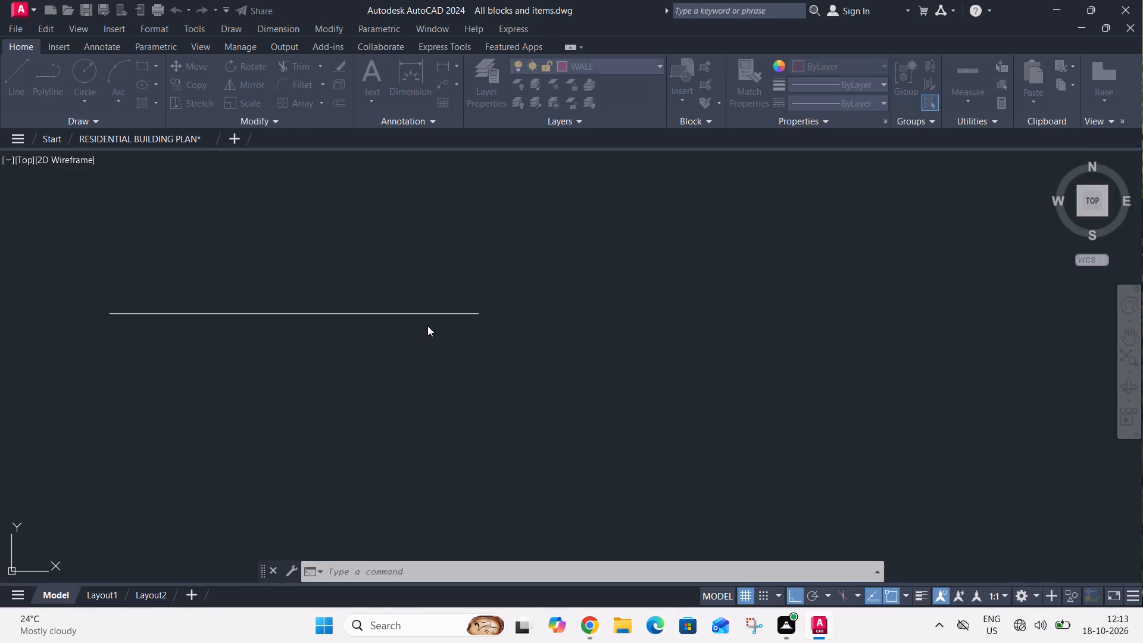
pyautogui.scroll(-4, 482, 321)
pyautogui.scroll(-1, 588, 306)
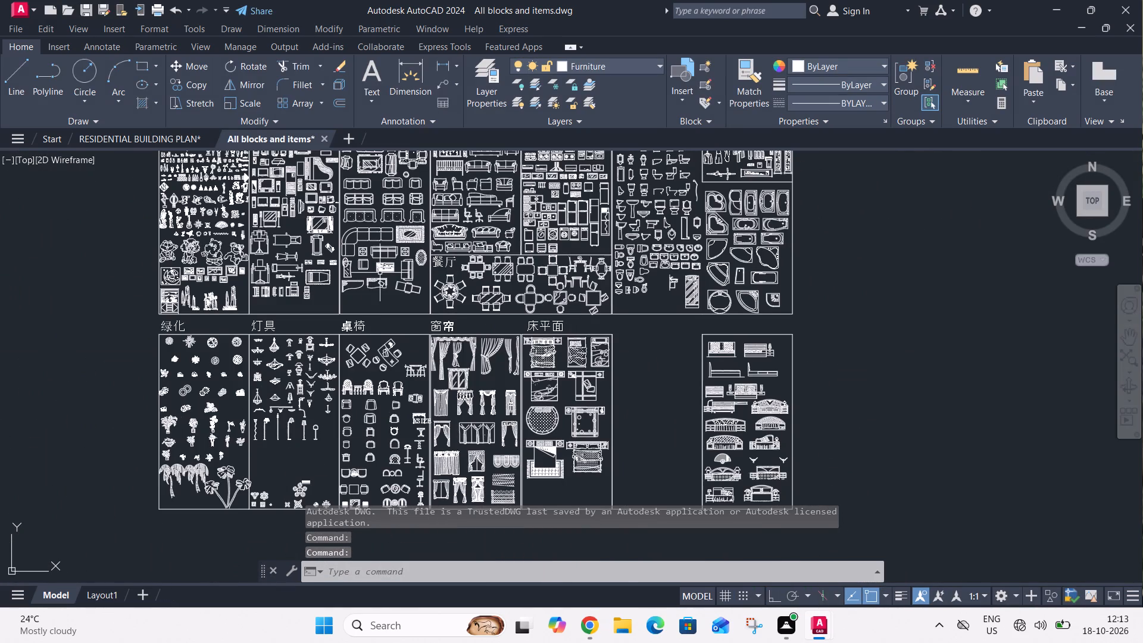
pyautogui.scroll(2, 268, 201)
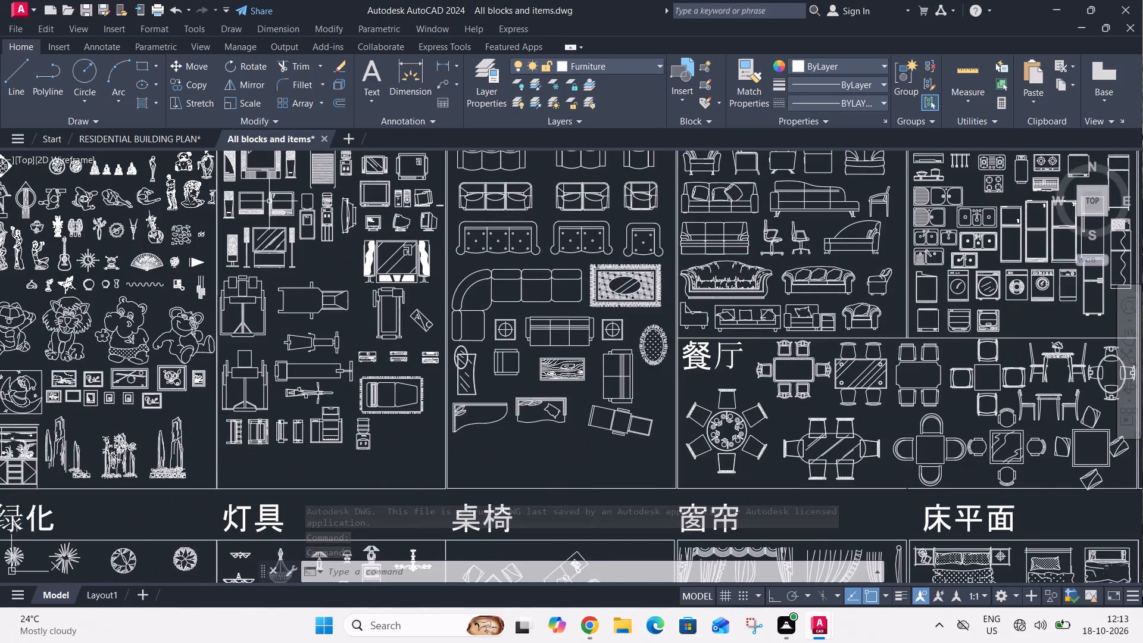
pyautogui.scroll(-2, 273, 201)
pyautogui.moveTo(486, 243); pyautogui.dragTo(423, 363, button='middle')
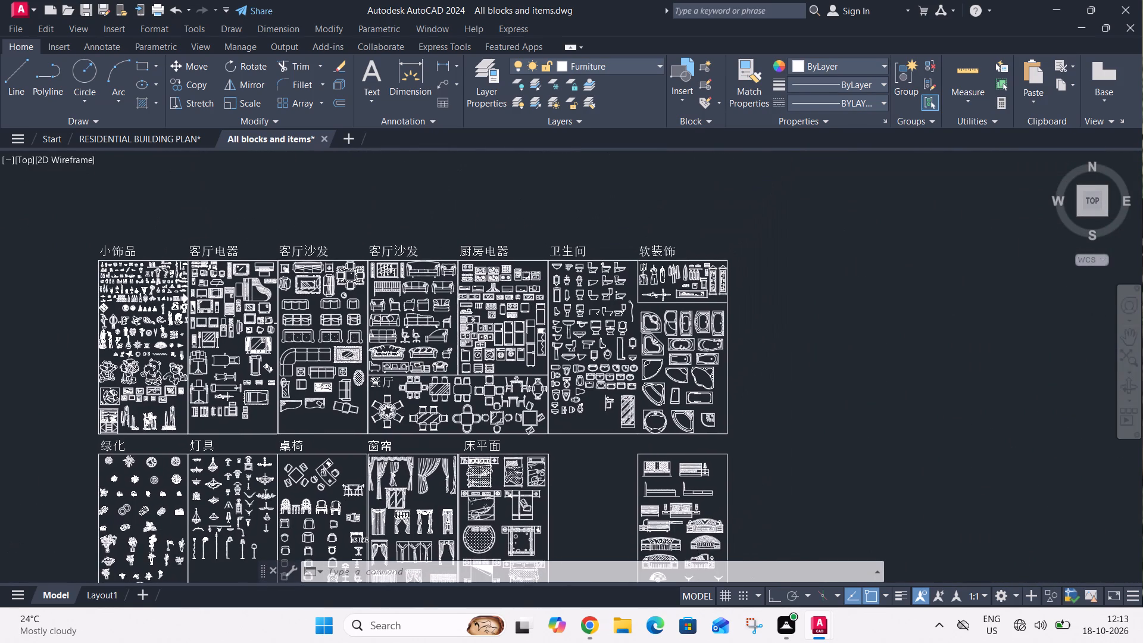
pyautogui.moveTo(489, 415); pyautogui.dragTo(636, 281, button='middle')
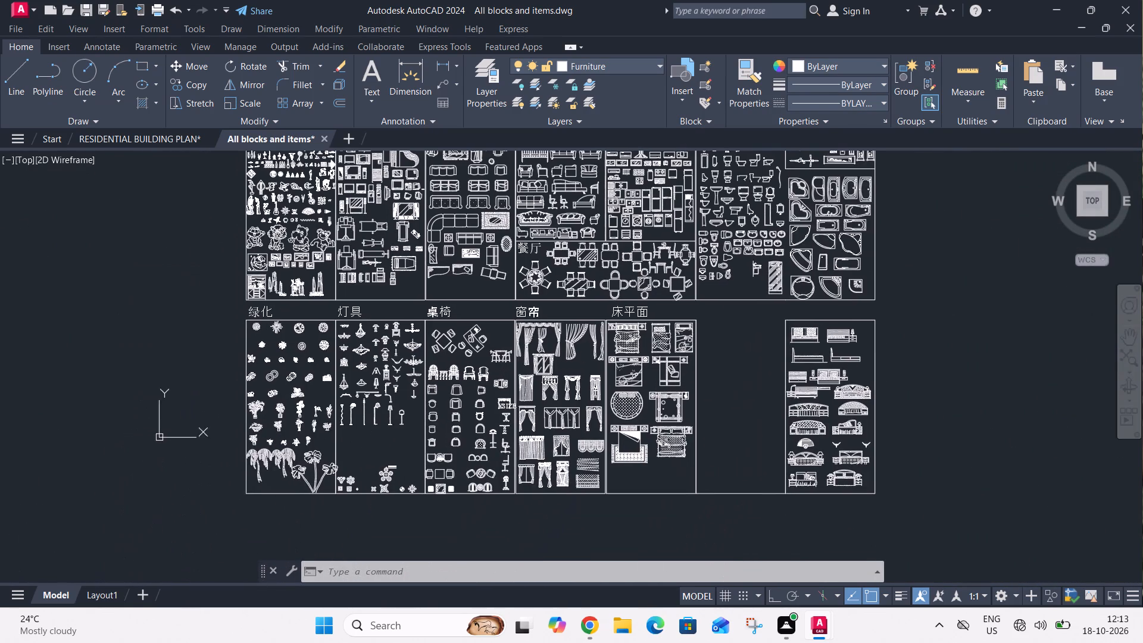
pyautogui.press('Escape')
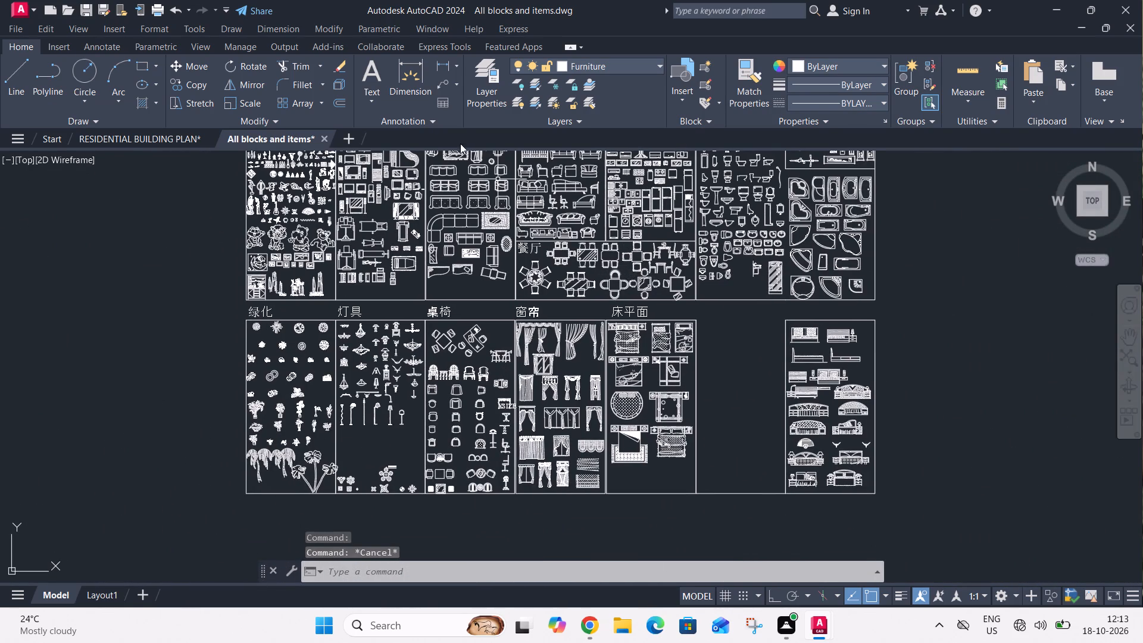
# Switch back to the RESIDENTIAL BUILDING PLAN drawing and draw a circle of radius 2' in the empty space east of the plan.
pyautogui.click(129, 136)
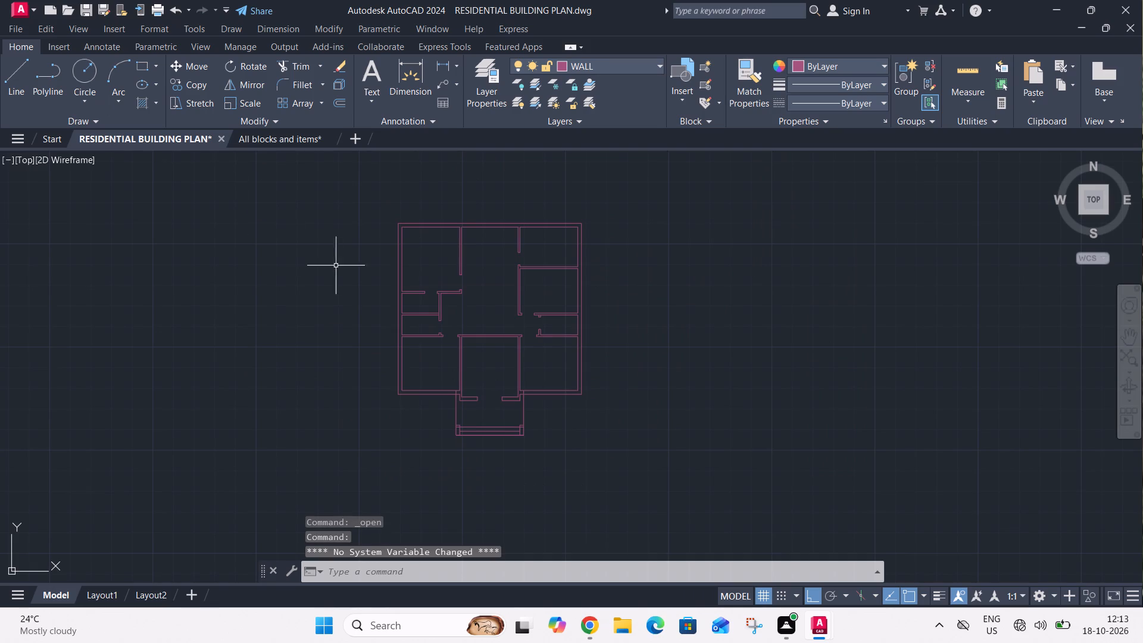
pyautogui.moveTo(684, 307); pyautogui.dragTo(566, 353, button='middle')
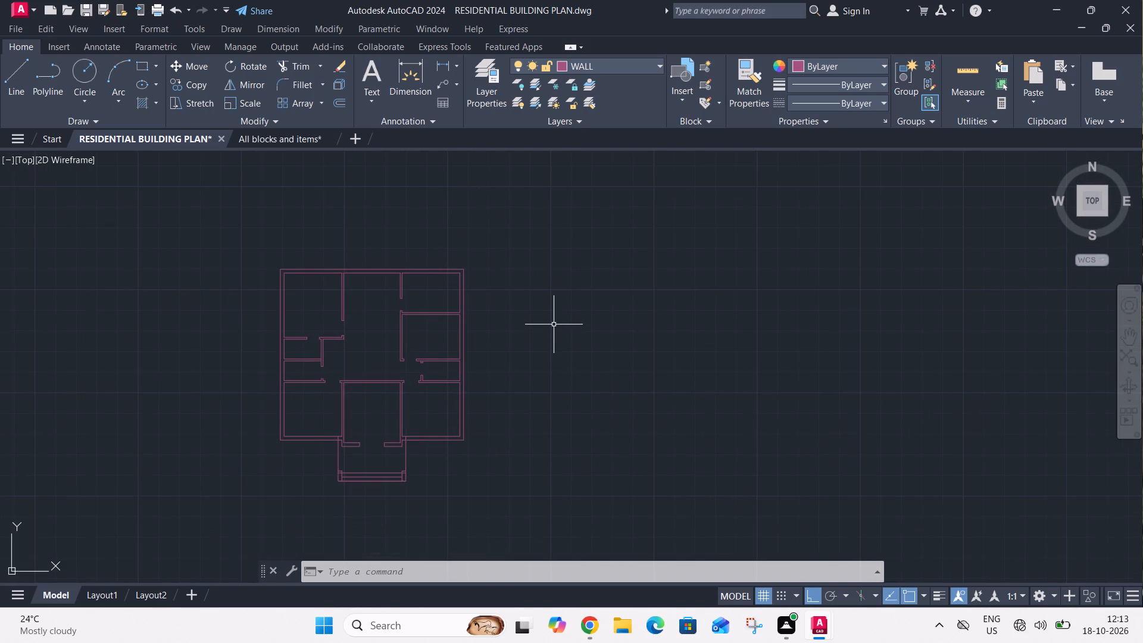
pyautogui.write('C')
pyautogui.press('space')
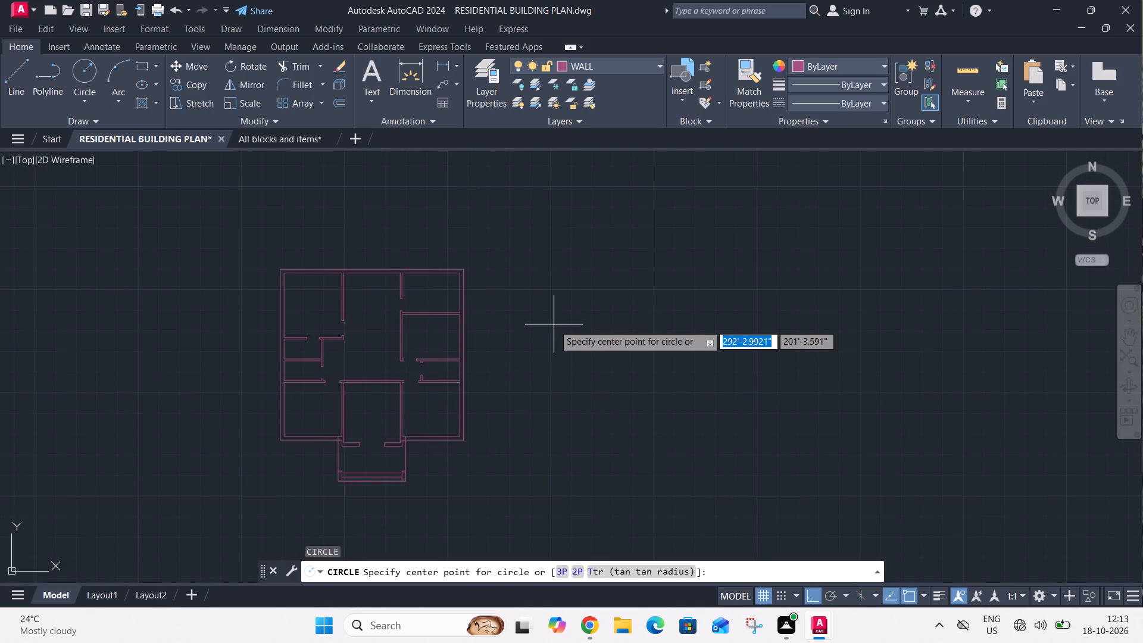
pyautogui.click(652, 349)
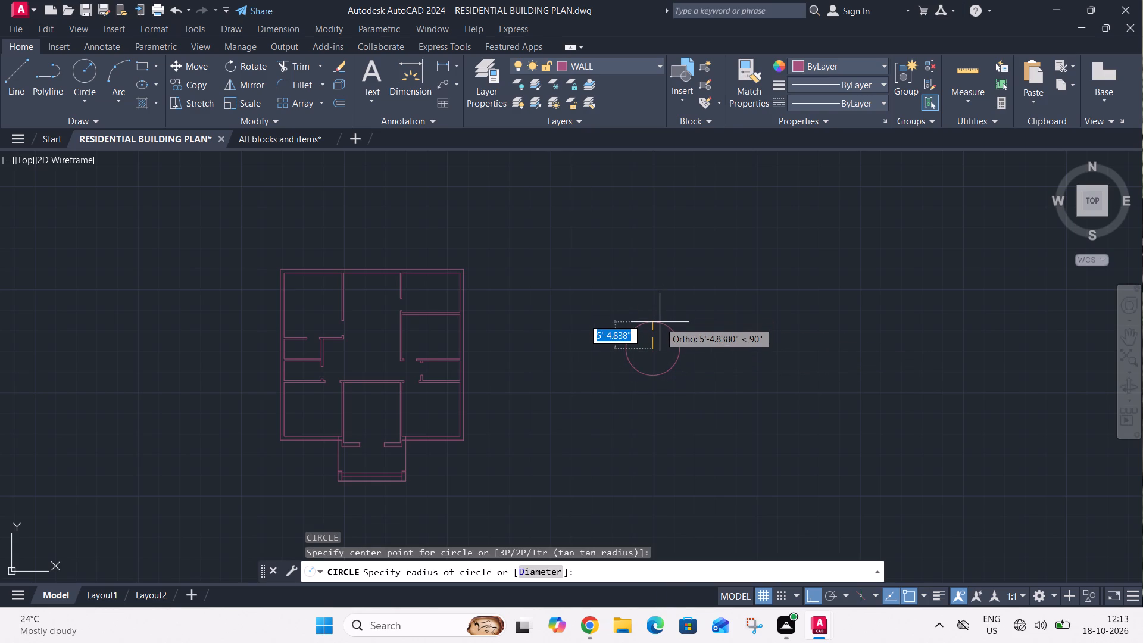
pyautogui.press('2')
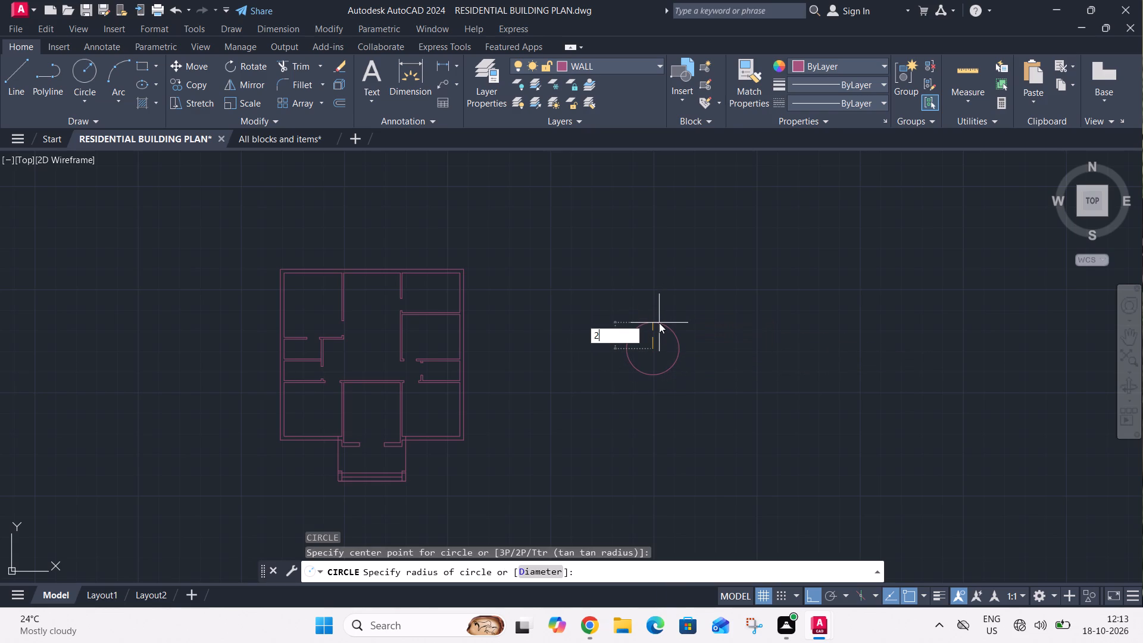
pyautogui.press("'")
pyautogui.press('Return')
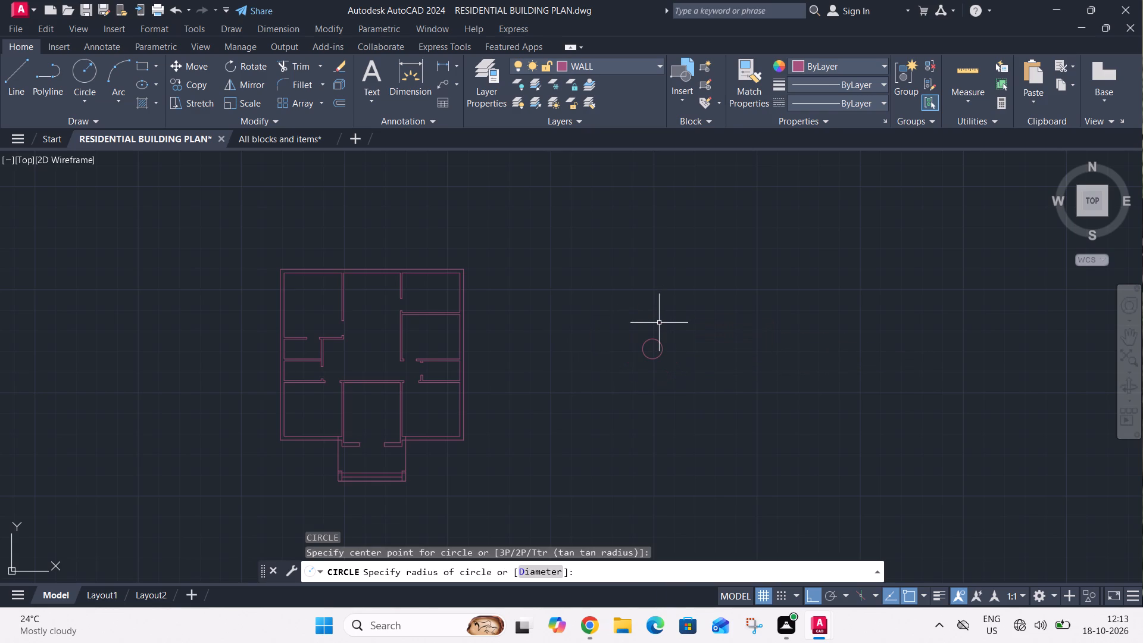
# Draw a circle of radius 6' concentric with the 2' radius circle.
pyautogui.press('c')
pyautogui.press('space')
pyautogui.scroll(2, 651, 345)
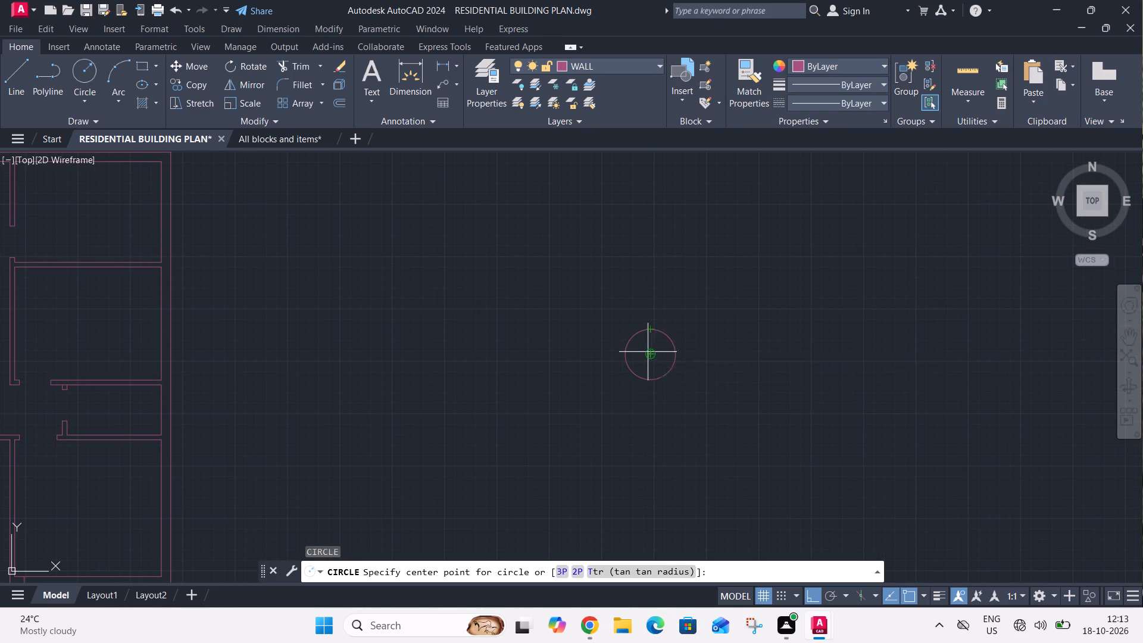
pyautogui.click(649, 352)
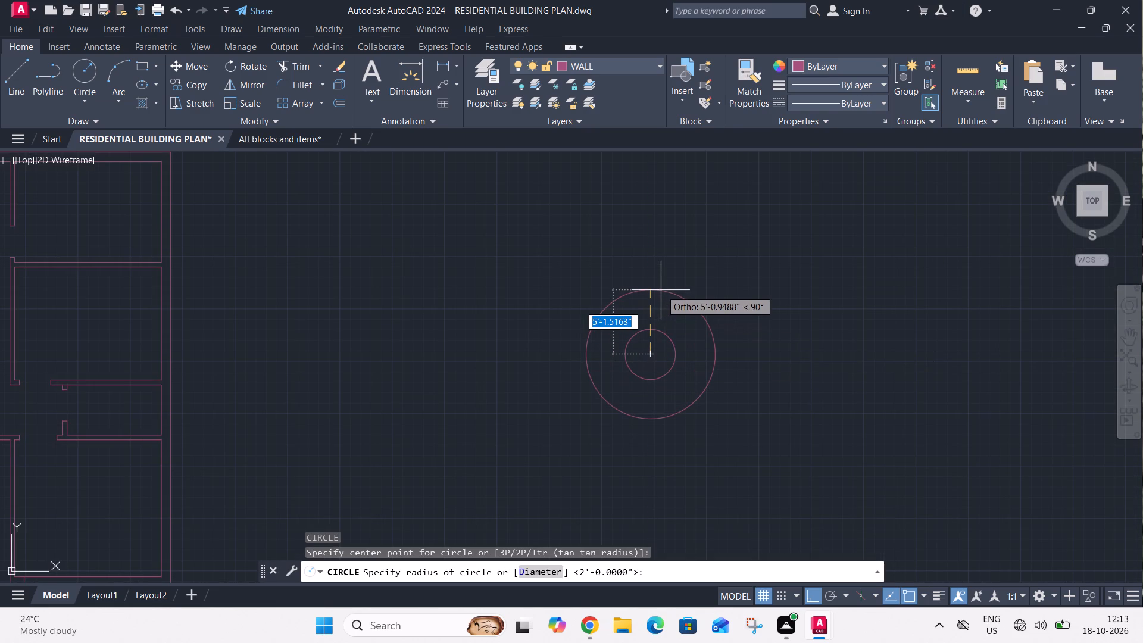
pyautogui.write("3'")
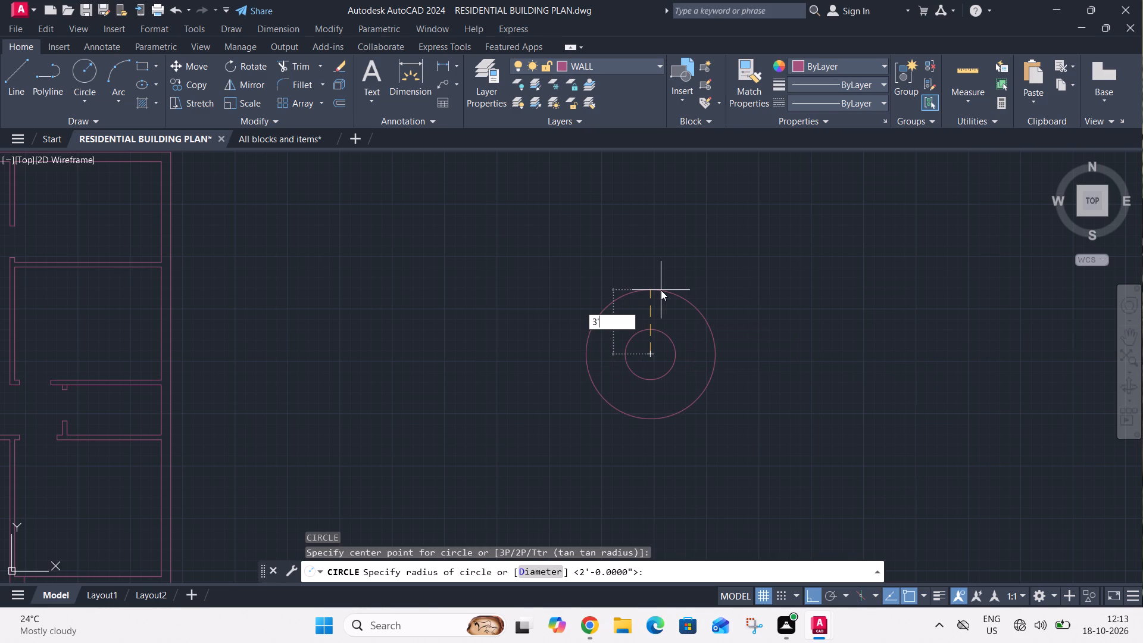
pyautogui.press('BackSpace')
pyautogui.press('BackSpace')
pyautogui.write("6'")
pyautogui.press('Return')
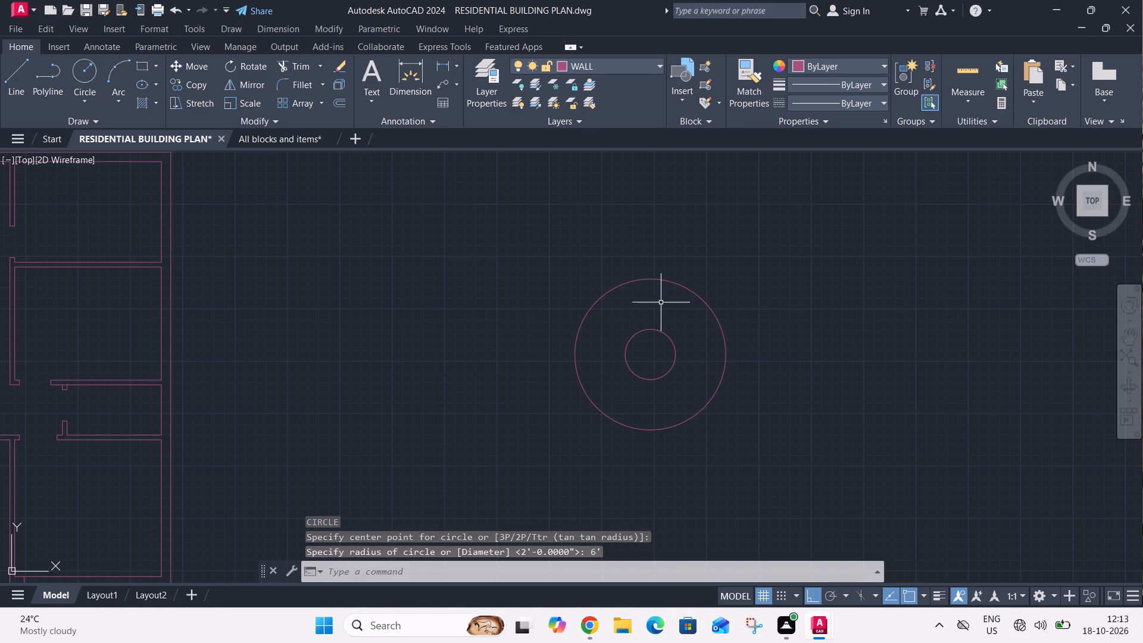
# Draw a circle of radius 3' on the same centre, between the 2' and 6' radius circles.
pyautogui.write('C')
pyautogui.press('space')
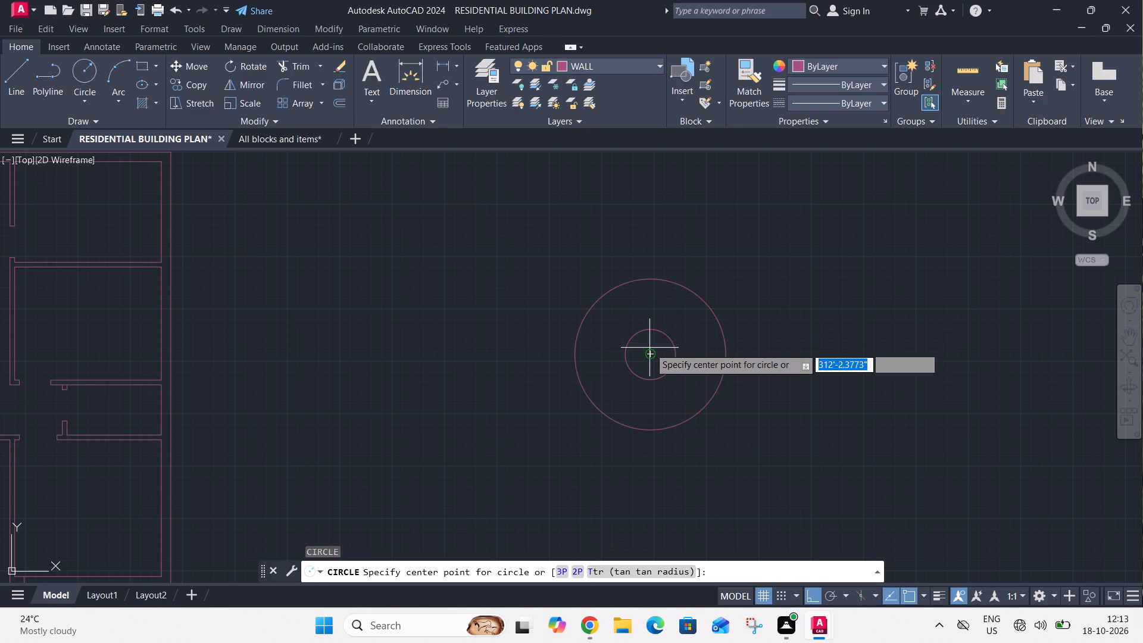
pyautogui.click(649, 352)
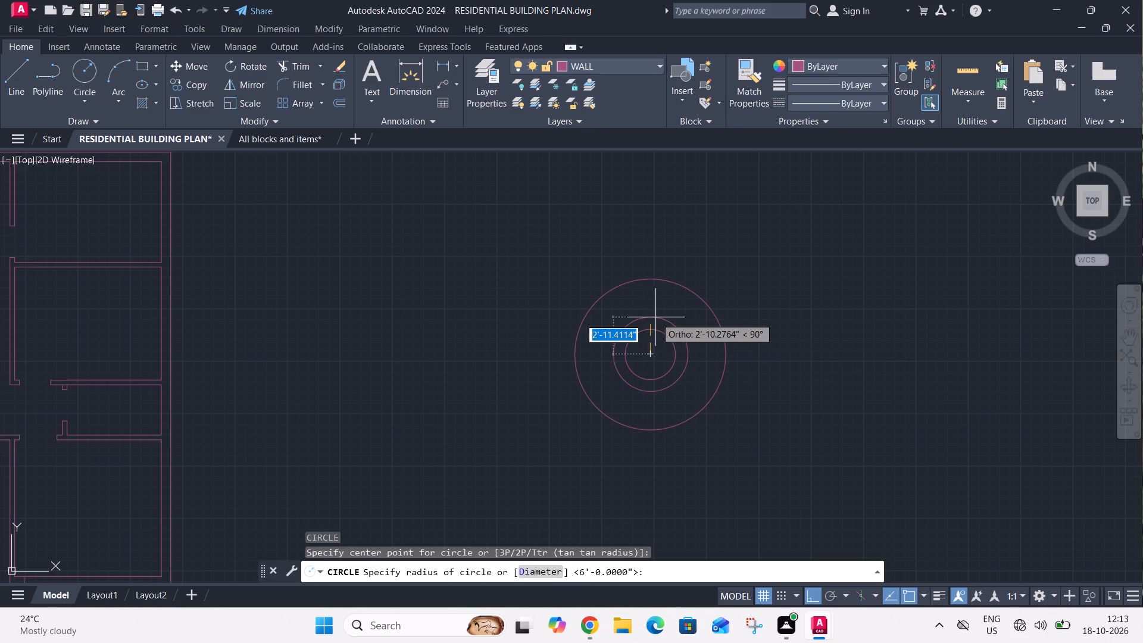
pyautogui.write("3'")
pyautogui.press('Return')
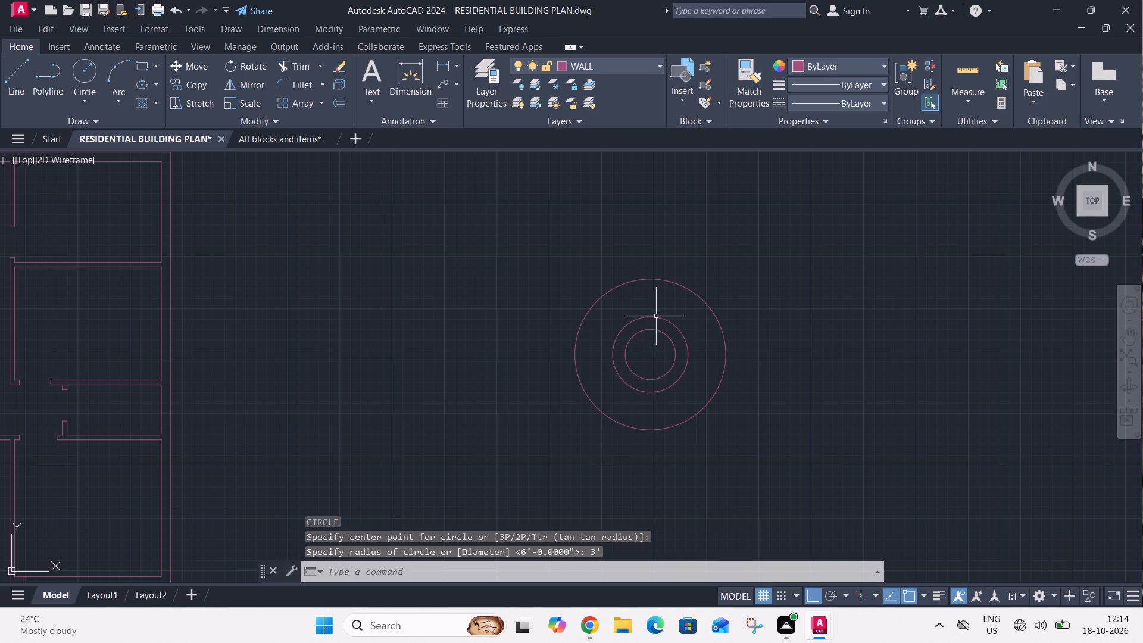
# Delete the innermost circle, the one of radius 2', from the concentric set east of the plan.
pyautogui.click(652, 332)
pyautogui.press('Delete')
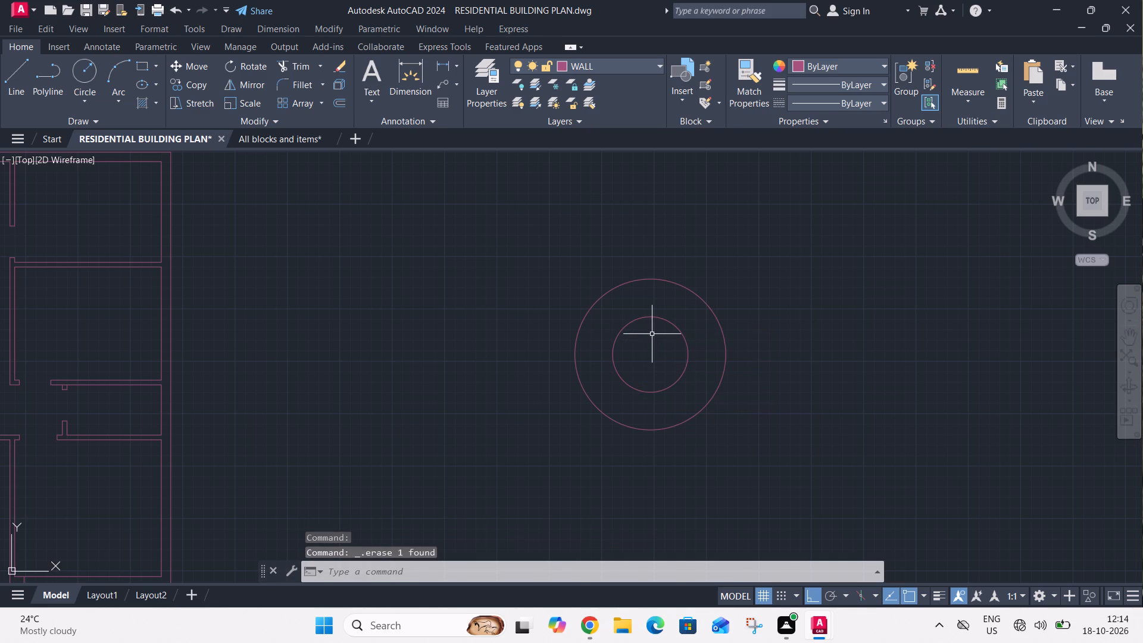
# Draw a circle of radius 3'1" on the common centre, just outside the 3' radius circle.
pyautogui.write('C')
pyautogui.press('space')
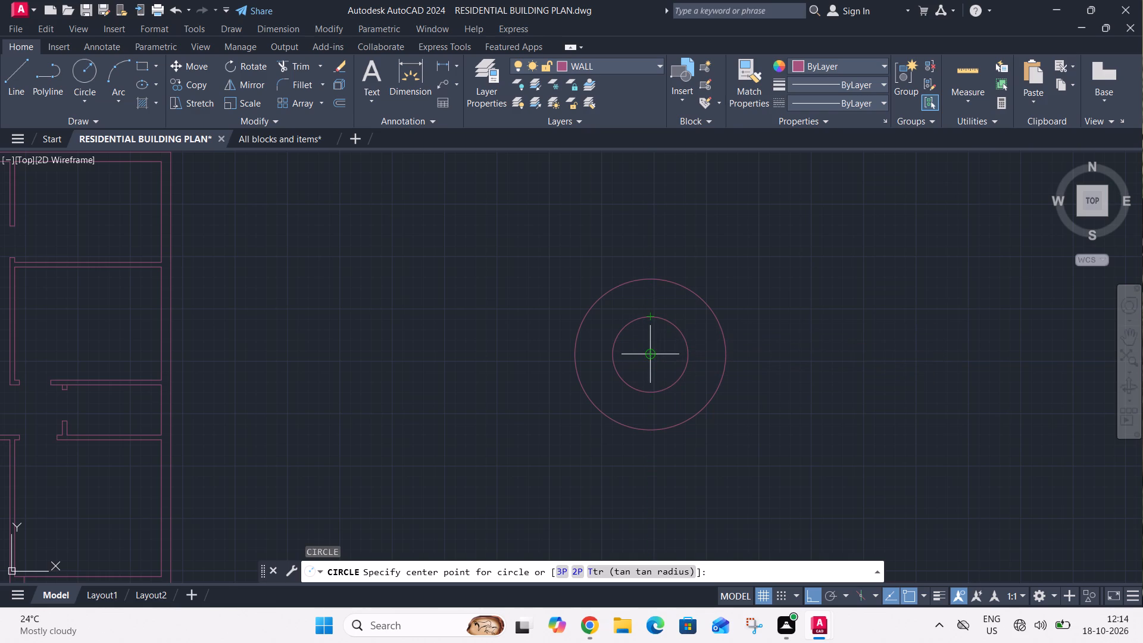
pyautogui.click(648, 351)
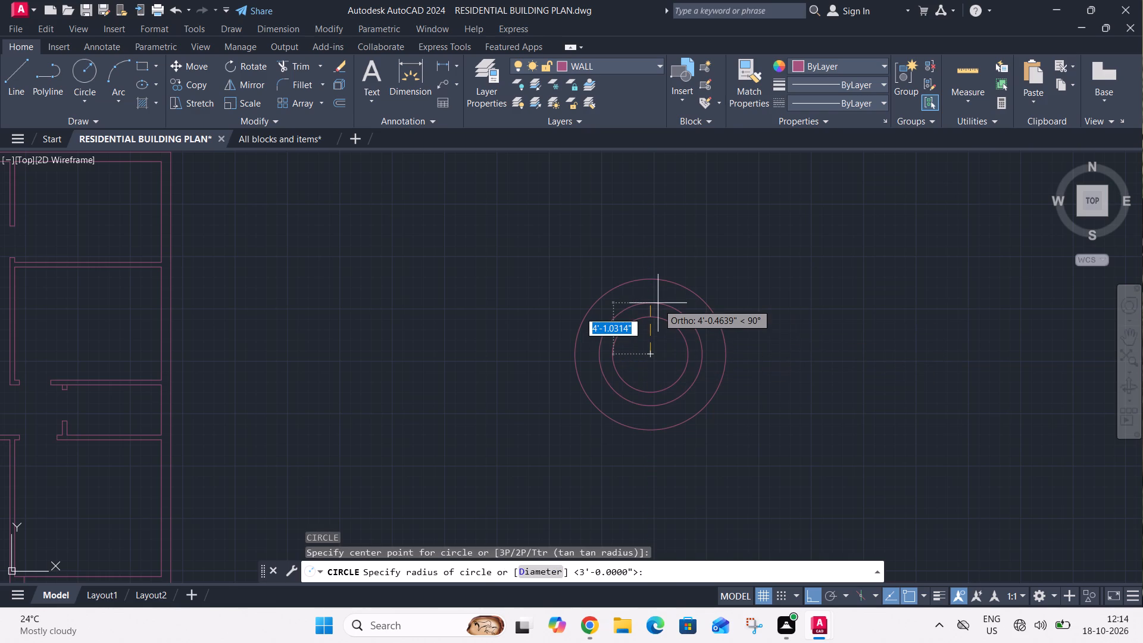
pyautogui.write('3\'1"')
pyautogui.press('Return')
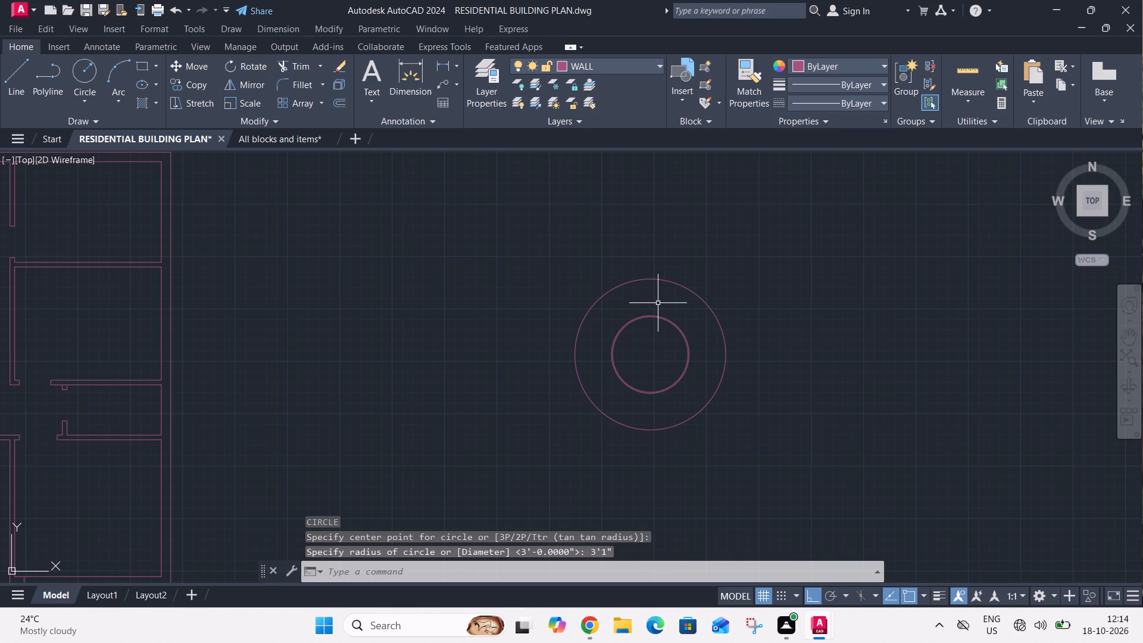
# Draw a circle of radius 6'1" on the same centre, just outside the 6' radius circle.
pyautogui.scroll(3, 651, 335)
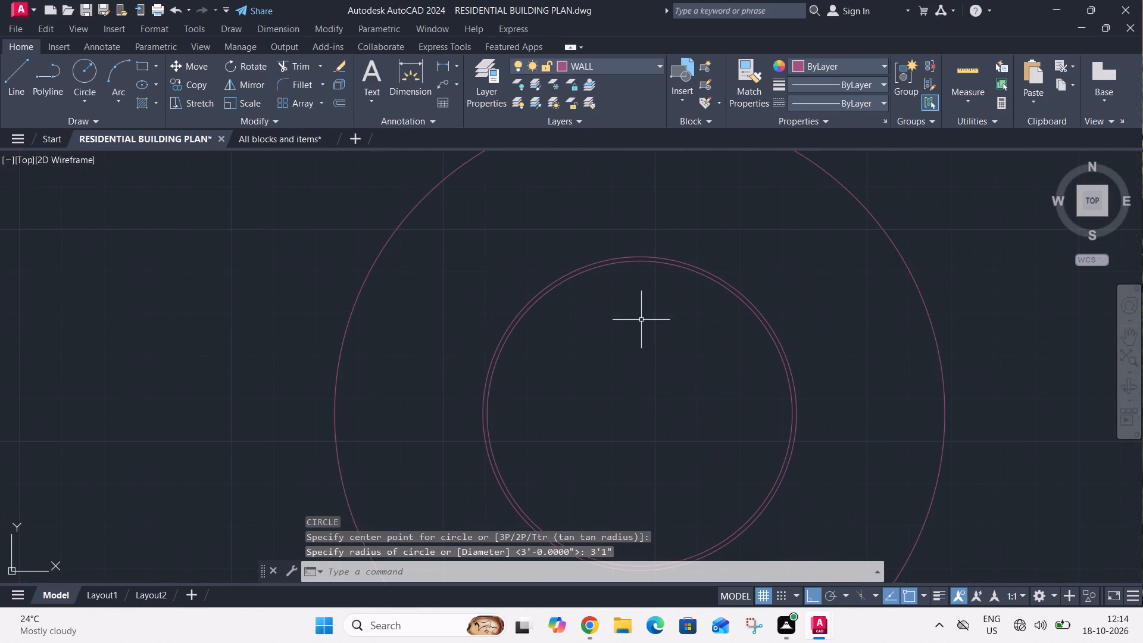
pyautogui.press('c')
pyautogui.press('space')
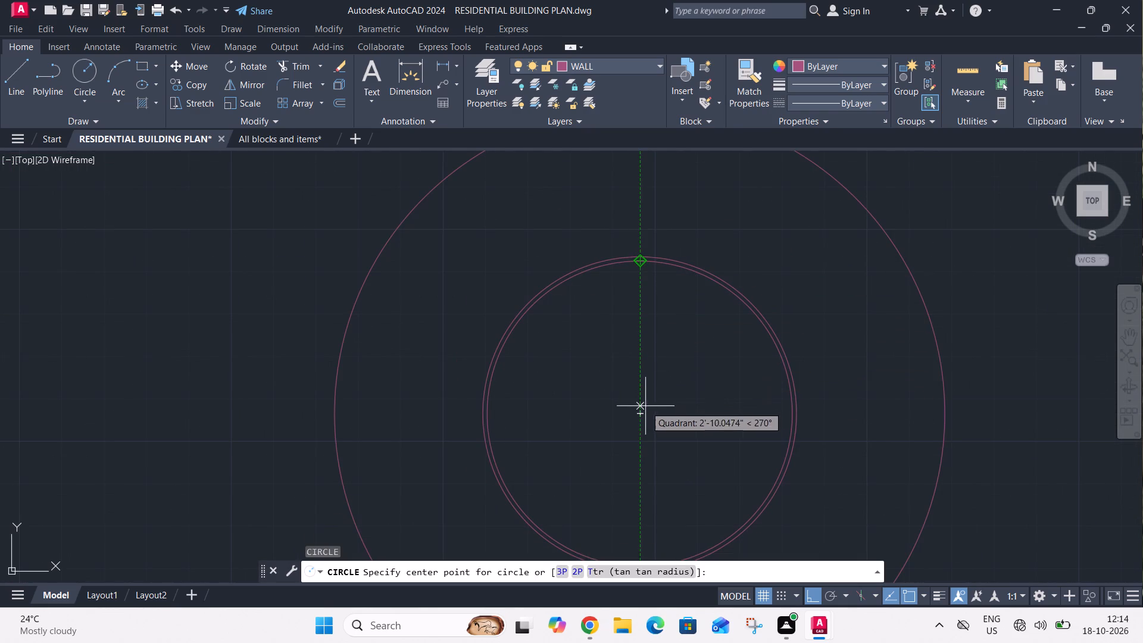
pyautogui.click(641, 411)
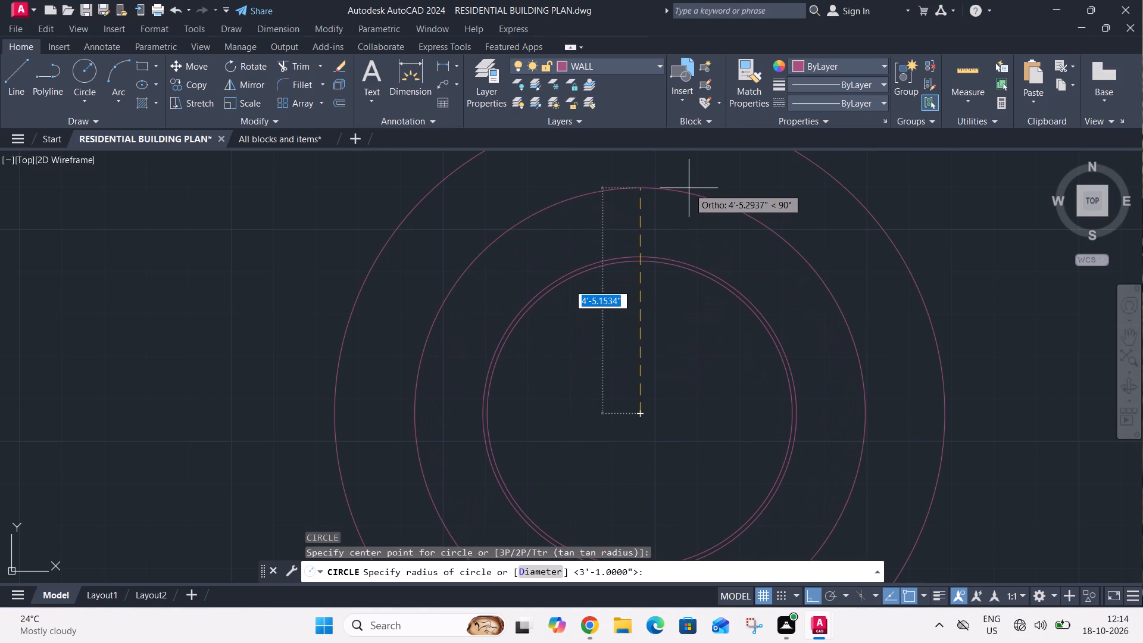
pyautogui.write("6'")
pyautogui.write('1"')
pyautogui.press('Return')
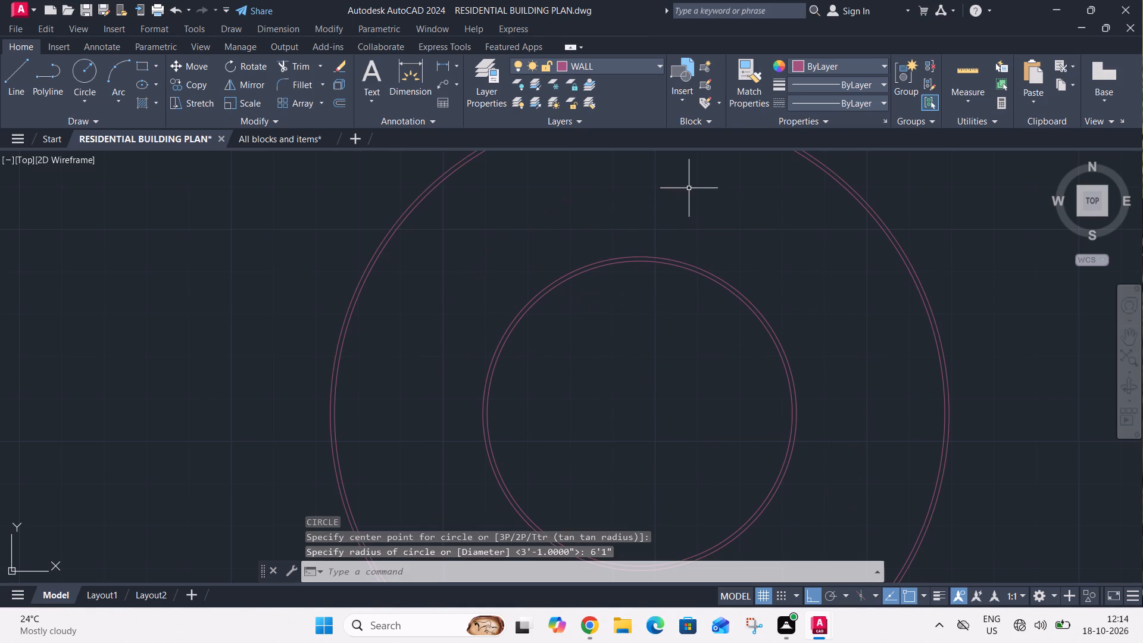
# Draw a horizontal line through the circles' centre, extending past the outermost circle on both sides.
pyautogui.press('l')
pyautogui.press('space')
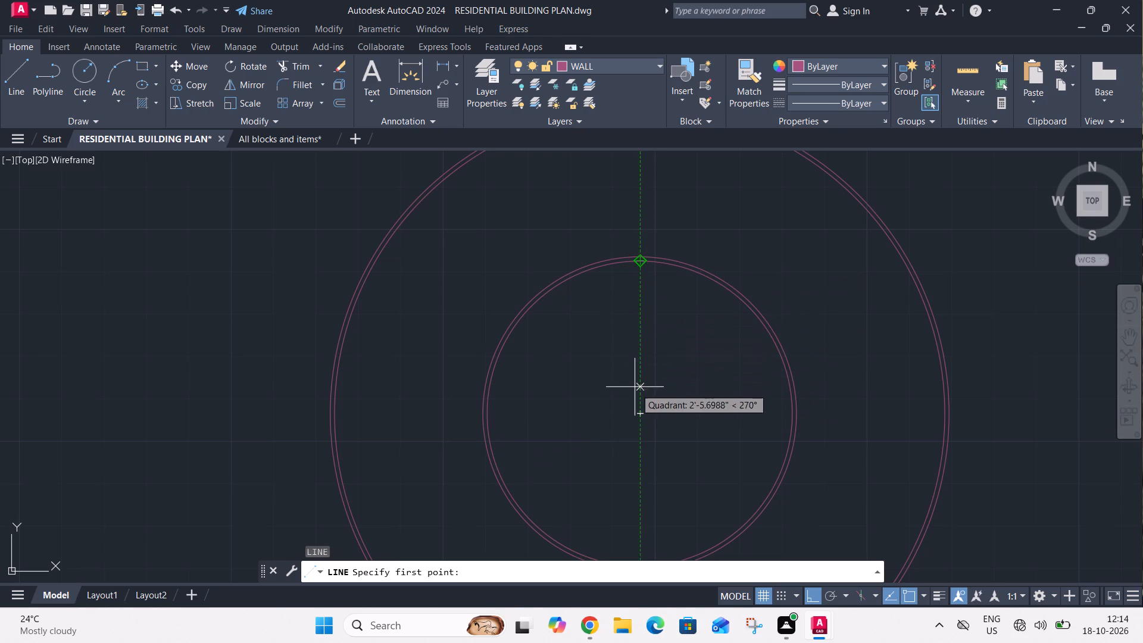
pyautogui.click(249, 413)
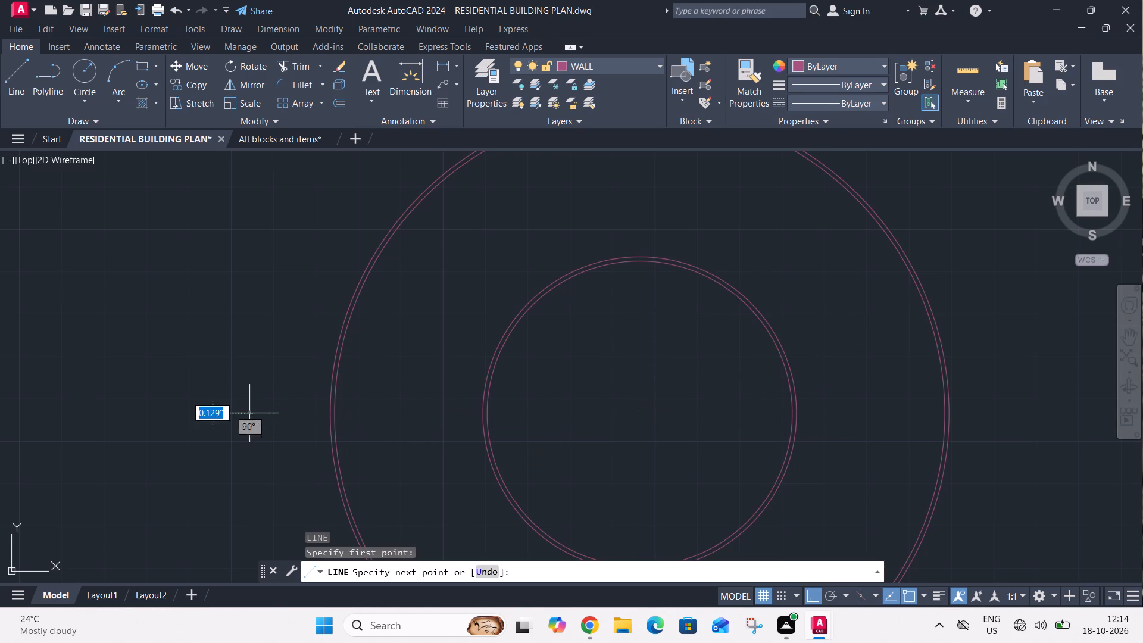
pyautogui.click(1055, 469)
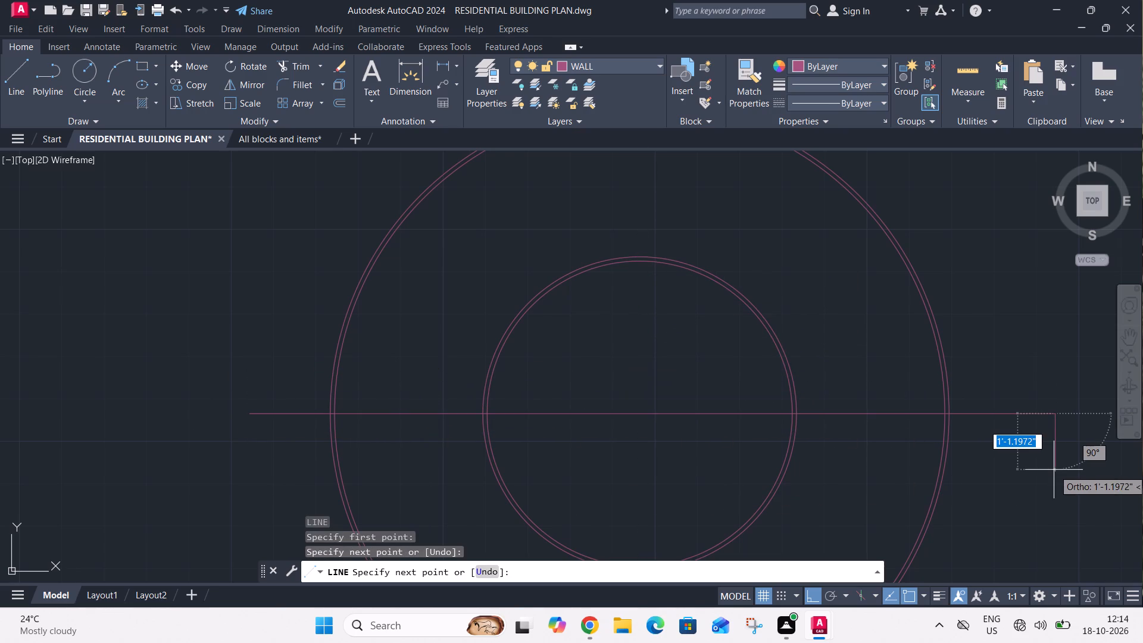
pyautogui.press('Escape')
# Trim the halves of all four circles below the horizontal line, leaving semicircular arcs.
pyautogui.scroll(-1, 937, 427)
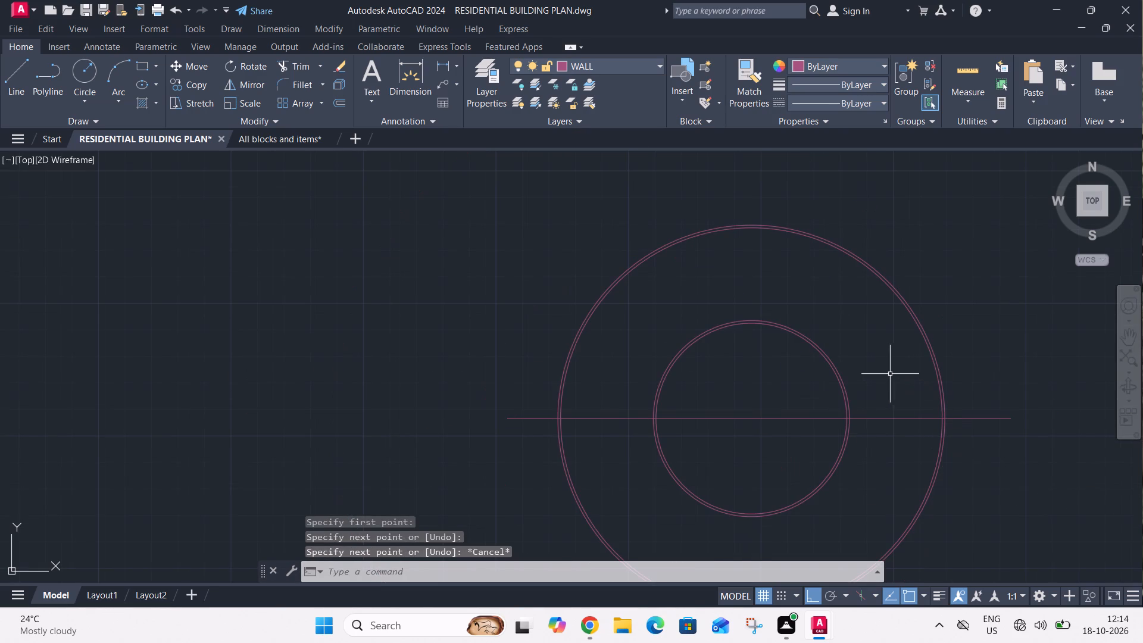
pyautogui.write('TR')
pyautogui.press('space')
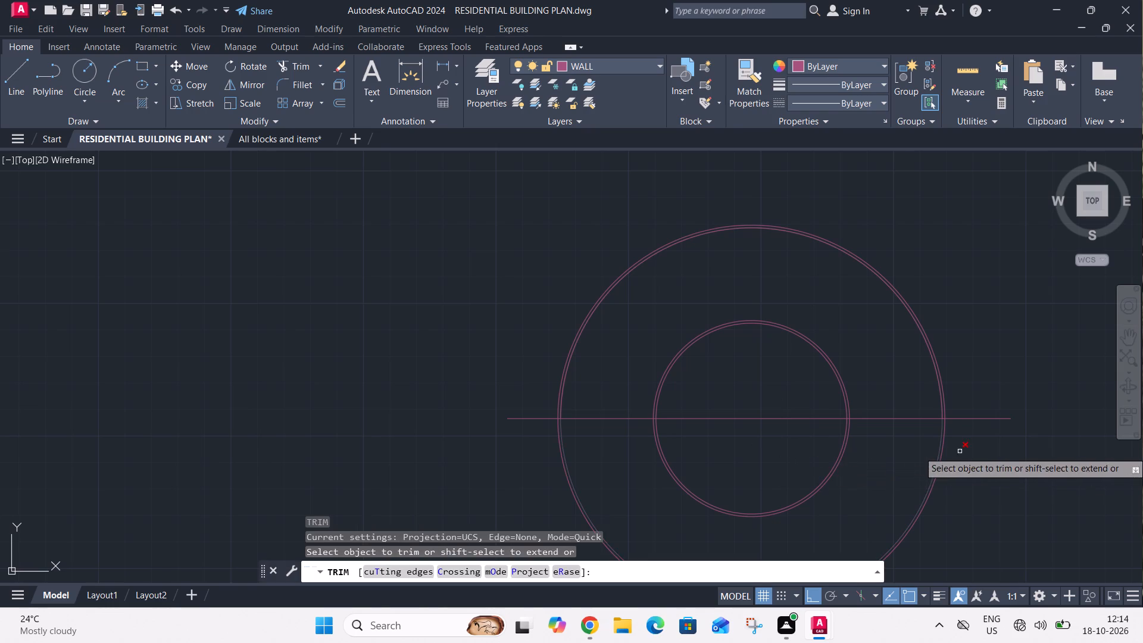
pyautogui.click(961, 450)
pyautogui.click(507, 475)
pyautogui.press('Escape')
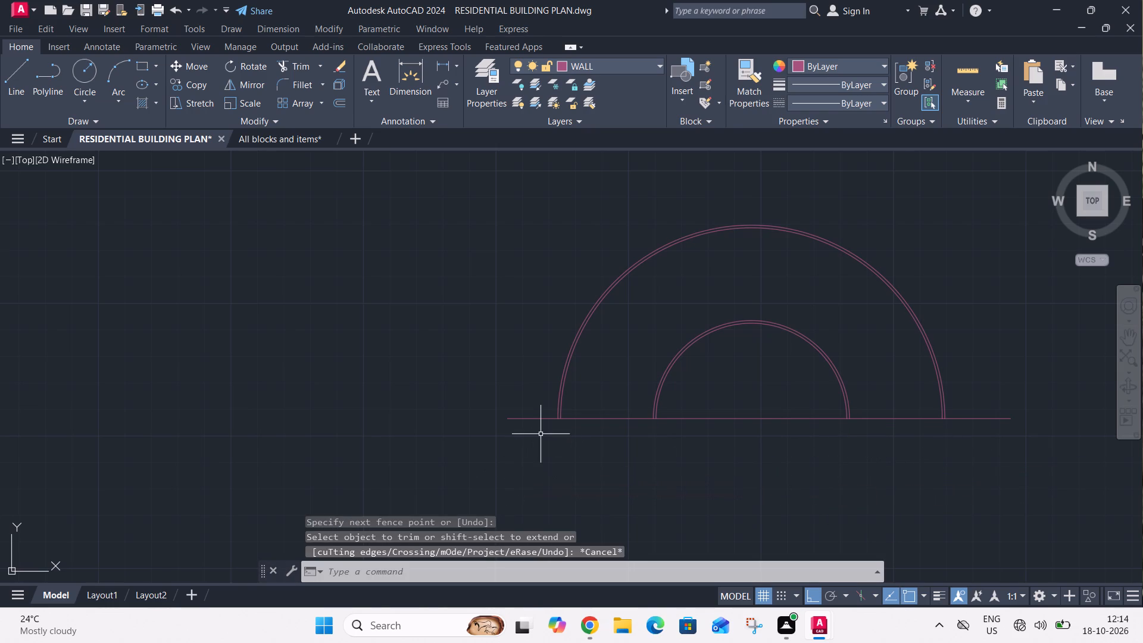
# Trim the horizontal line outside the outer arcs and inside the inner arcs, leaving only the two short base lines between them.
pyautogui.write('TR')
pyautogui.press('space')
pyautogui.click(539, 432)
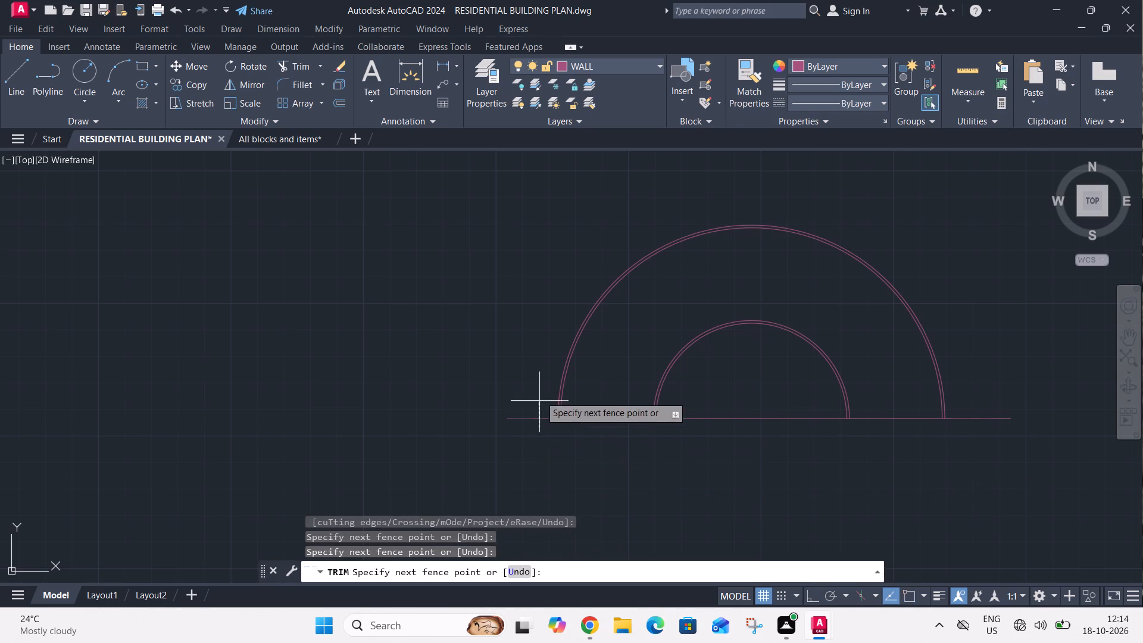
pyautogui.click(540, 395)
pyautogui.click(724, 450)
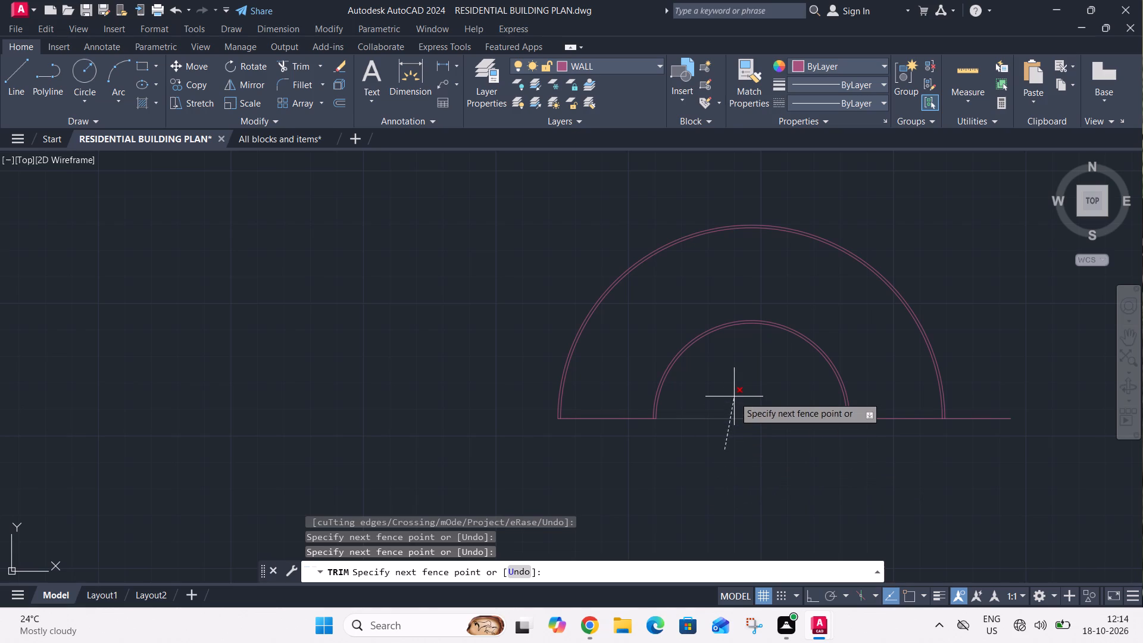
pyautogui.click(735, 394)
pyautogui.click(963, 438)
pyautogui.click(982, 364)
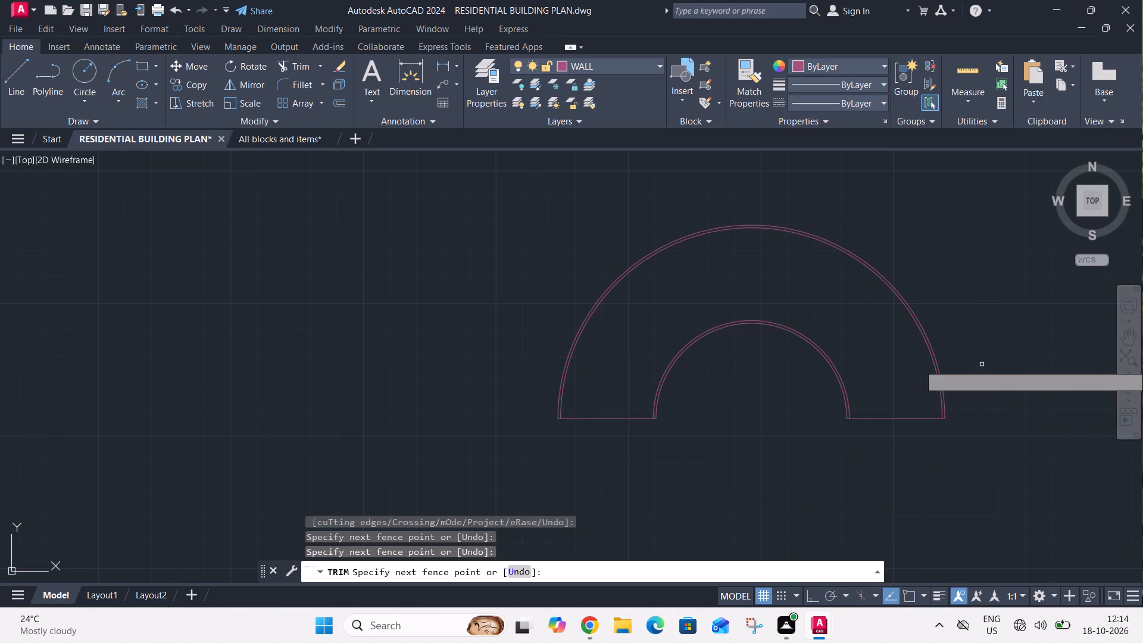
pyautogui.press('Escape')
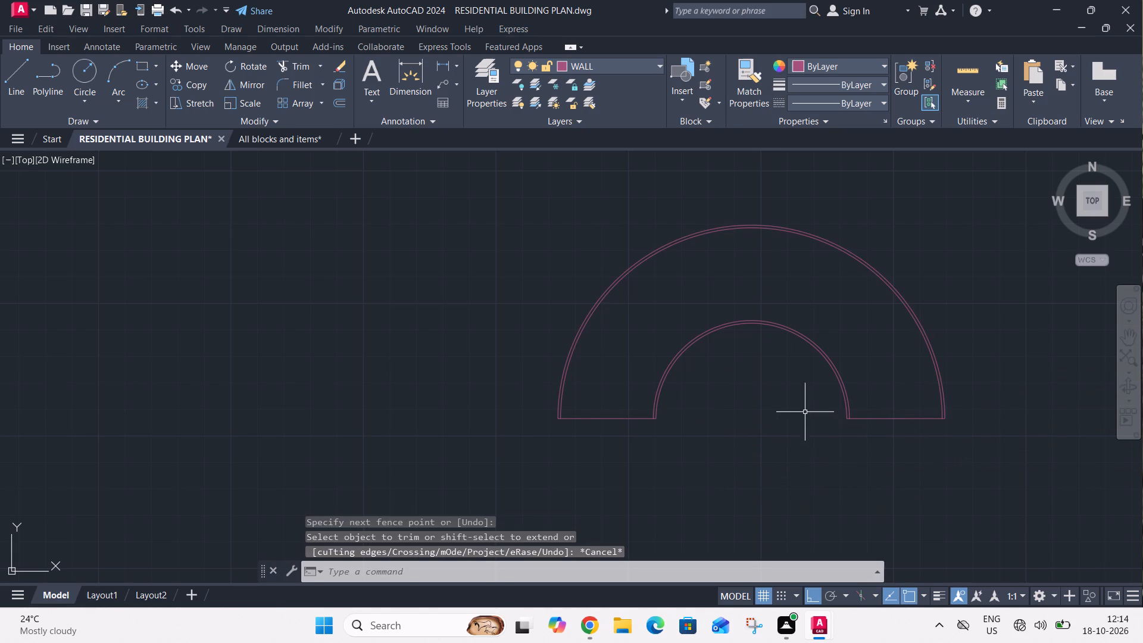
# Create a path array of the west base line along the outer arc, with 21 items spaced 11" apart.
pyautogui.moveTo(632, 408); pyautogui.dragTo(626, 416)
pyautogui.click(603, 440)
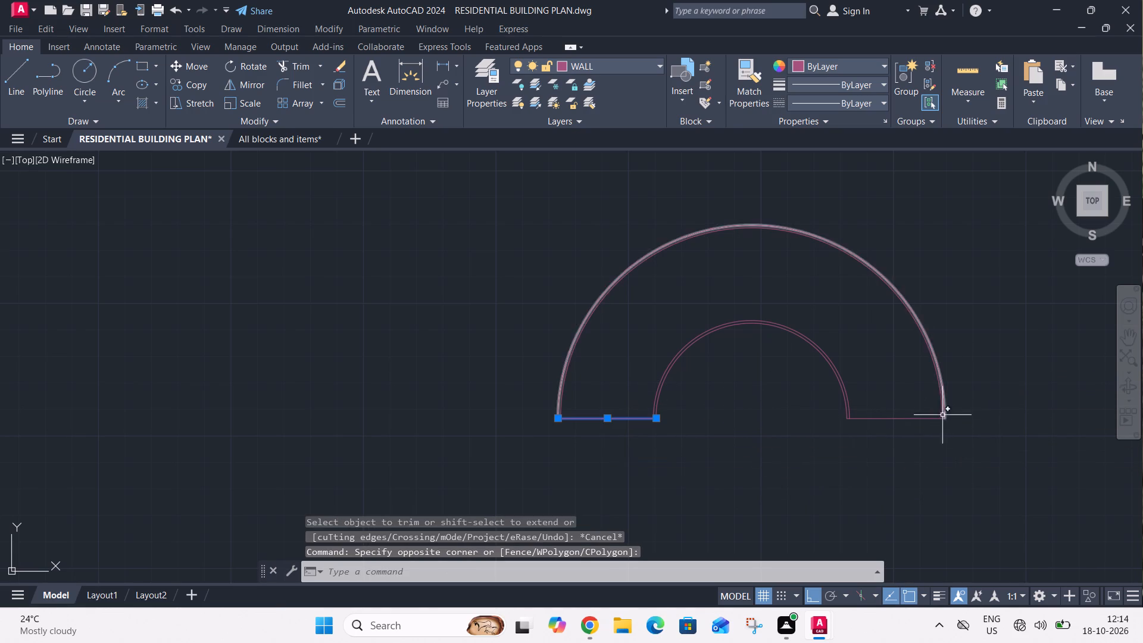
pyautogui.write('AR')
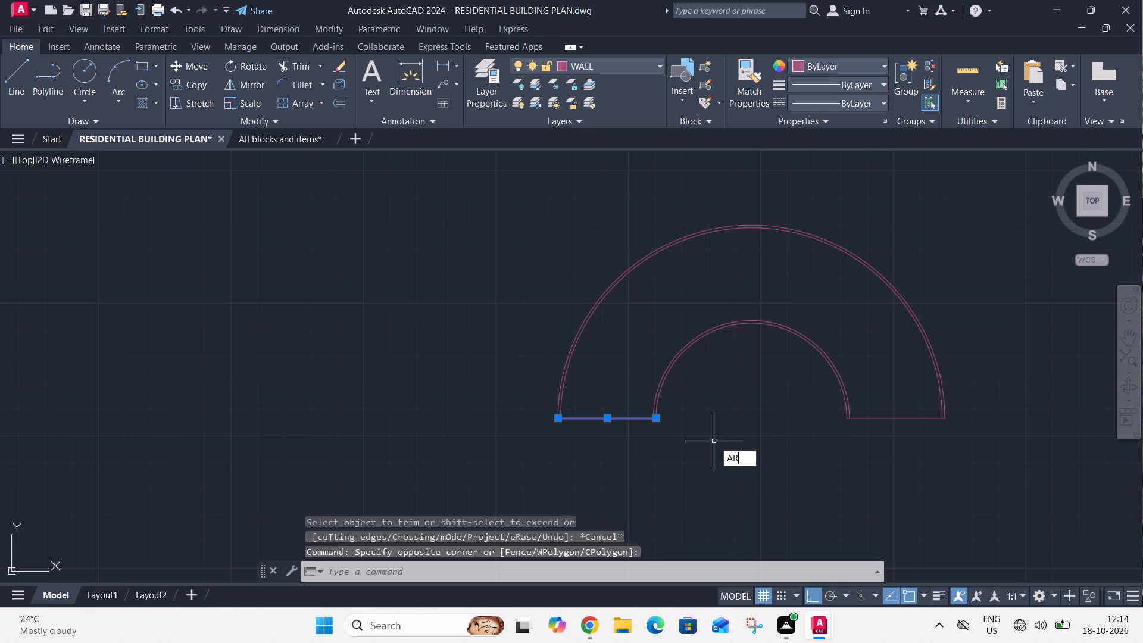
pyautogui.click(755, 476)
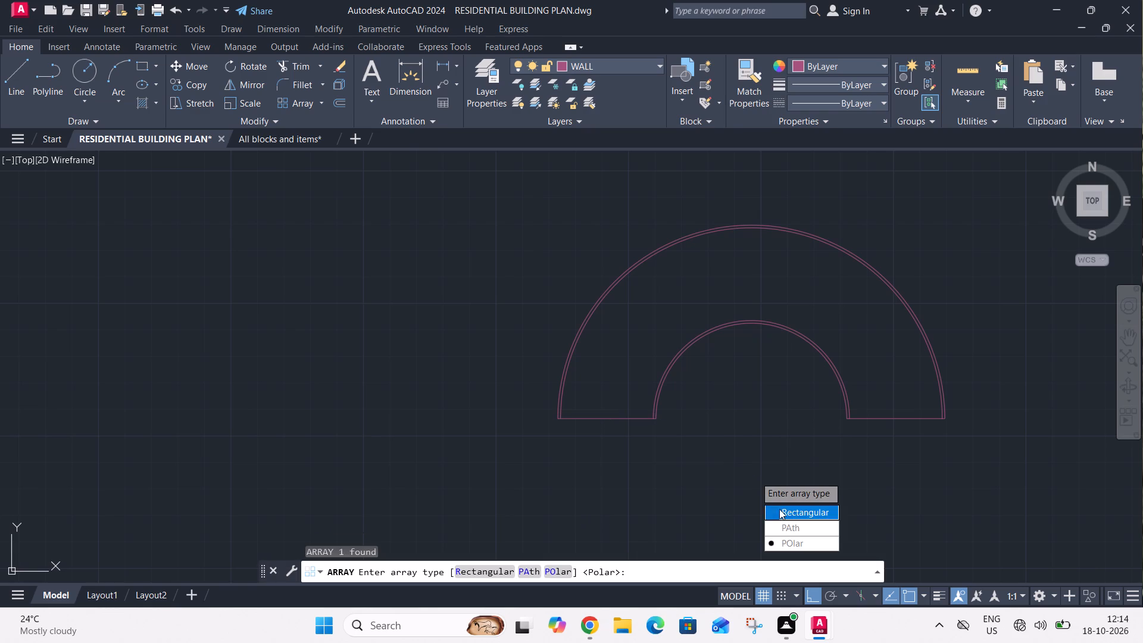
pyautogui.moveTo(789, 525); pyautogui.dragTo(755, 476)
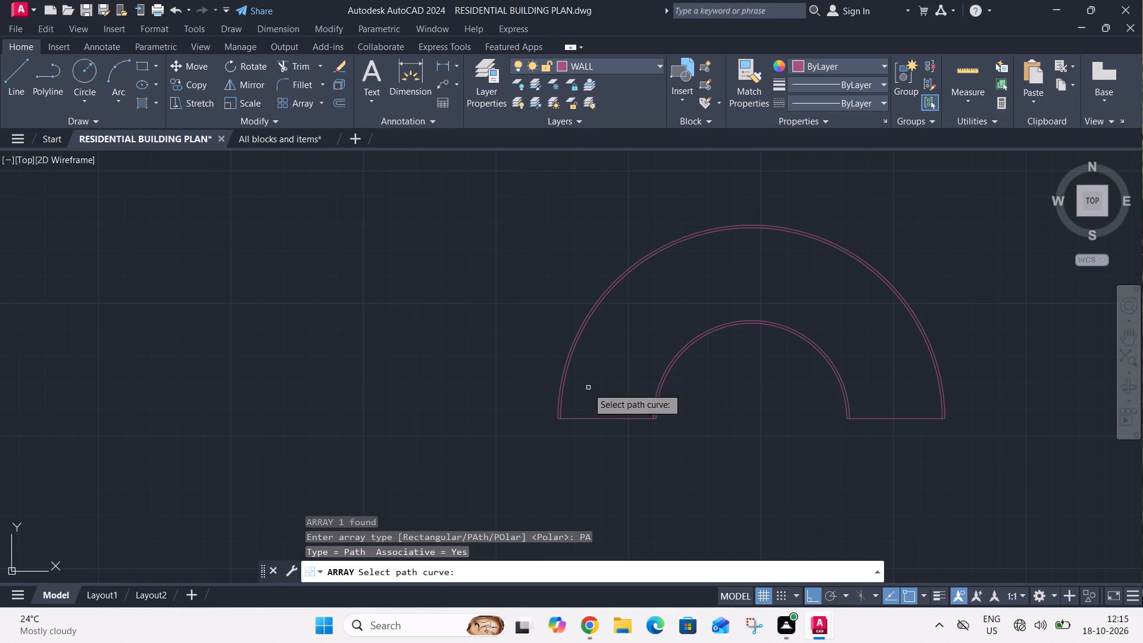
pyautogui.click(579, 374)
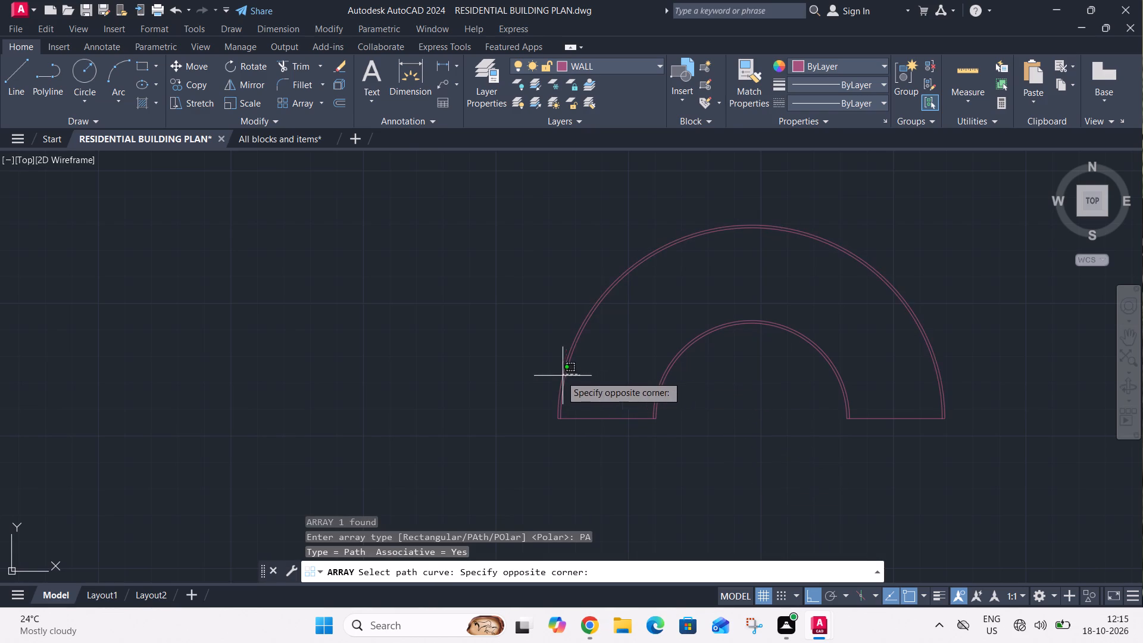
pyautogui.click(545, 374)
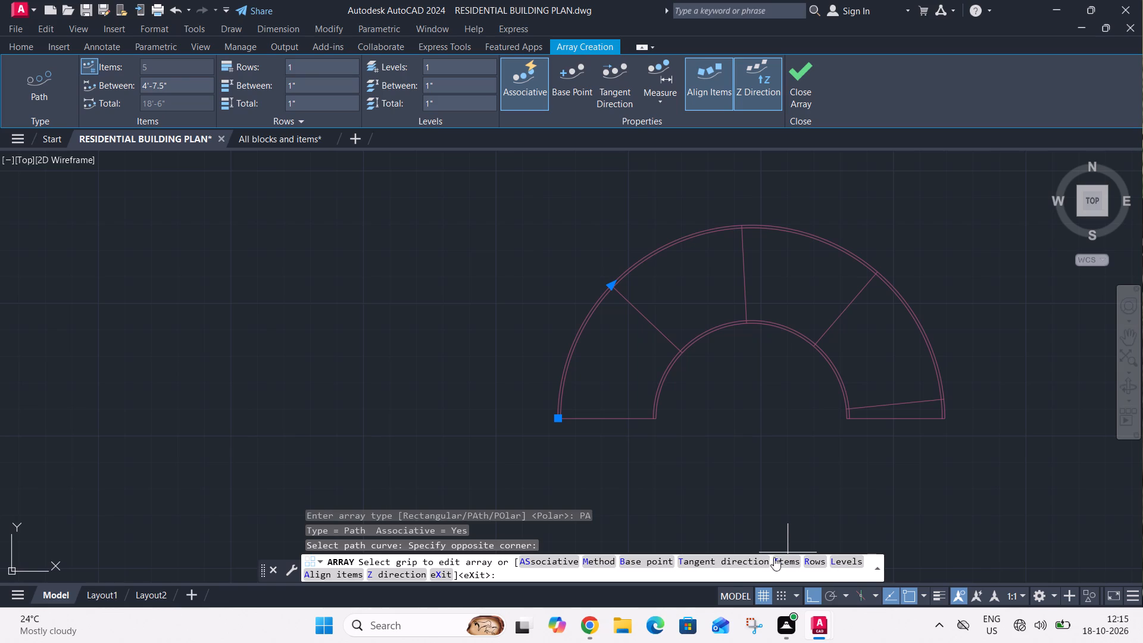
pyautogui.click(795, 564)
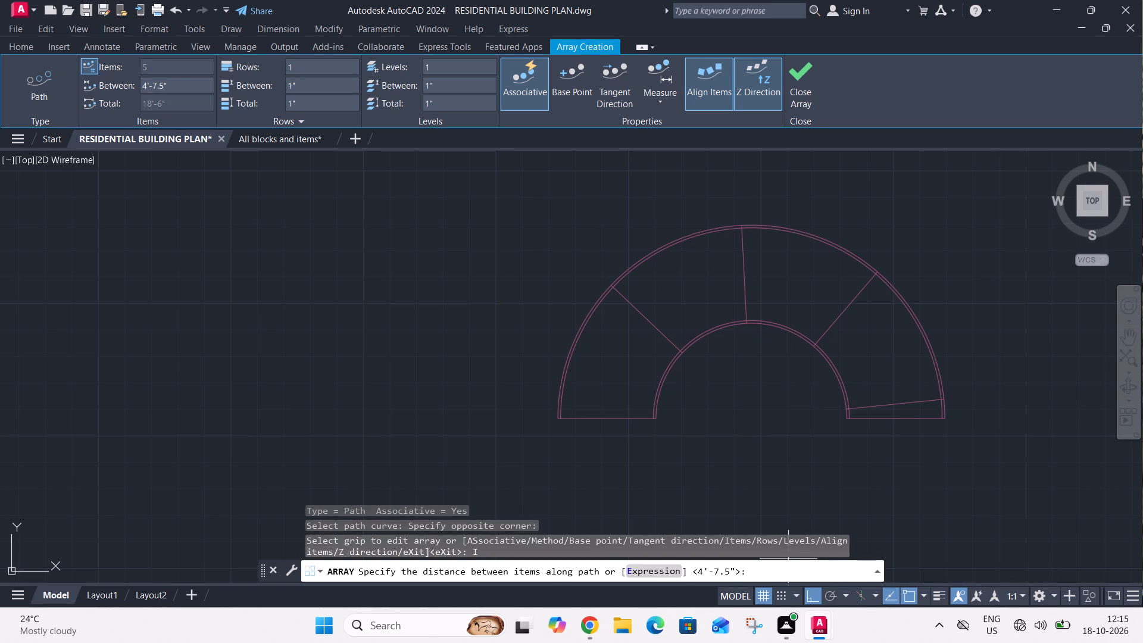
pyautogui.press('1')
pyautogui.press('1')
pyautogui.press('Return')
pyautogui.press('Return')
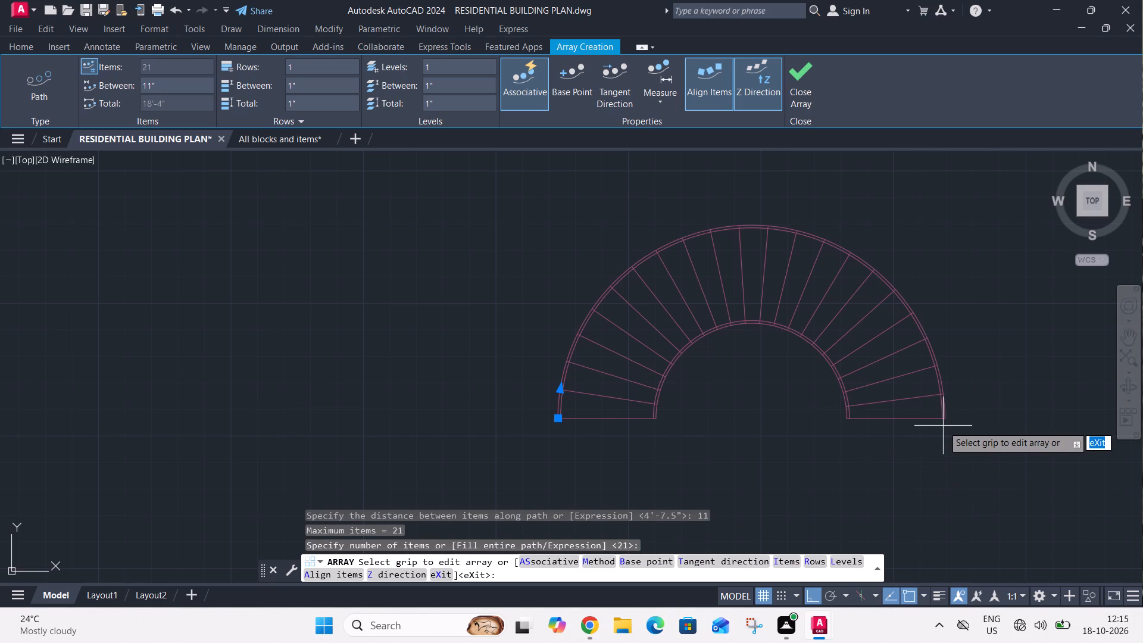
pyautogui.press('Return')
pyautogui.press('Return')
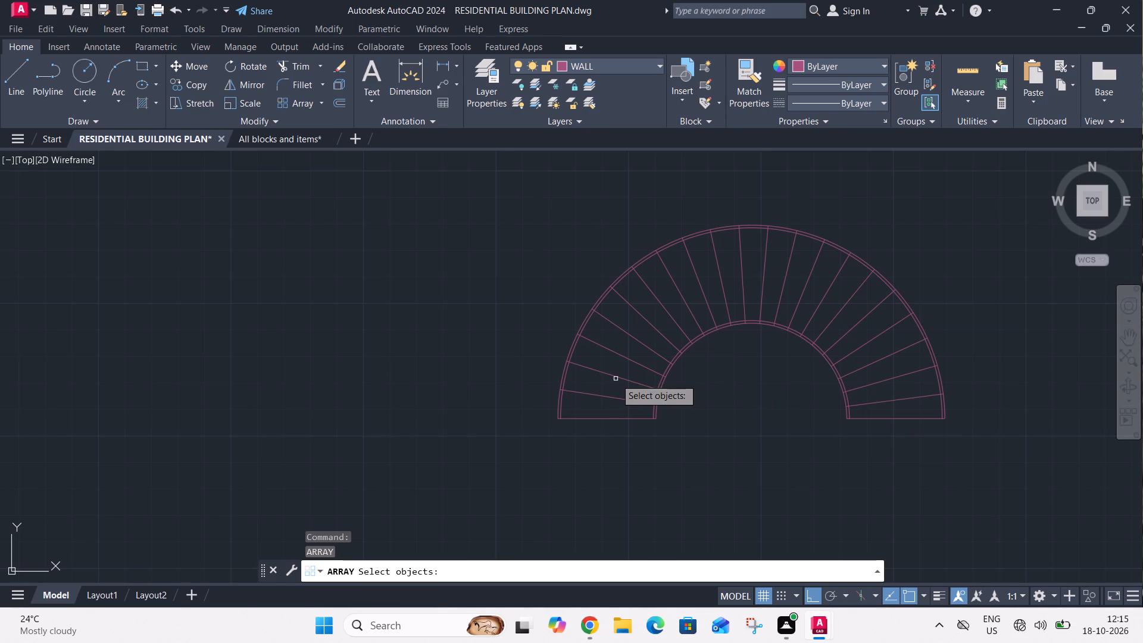
pyautogui.press('Escape')
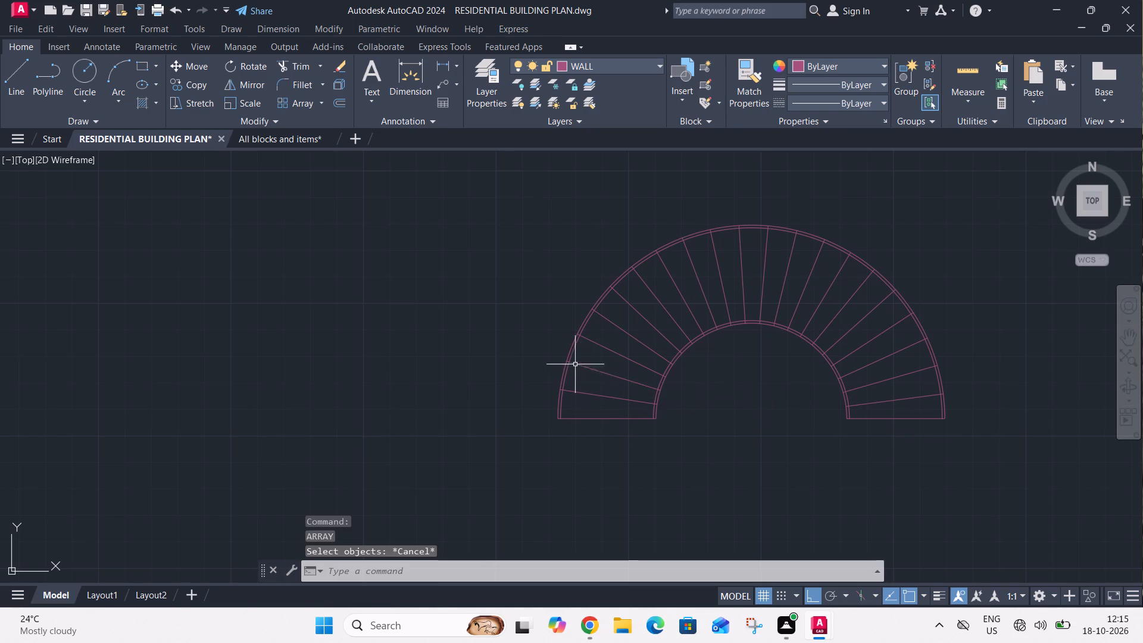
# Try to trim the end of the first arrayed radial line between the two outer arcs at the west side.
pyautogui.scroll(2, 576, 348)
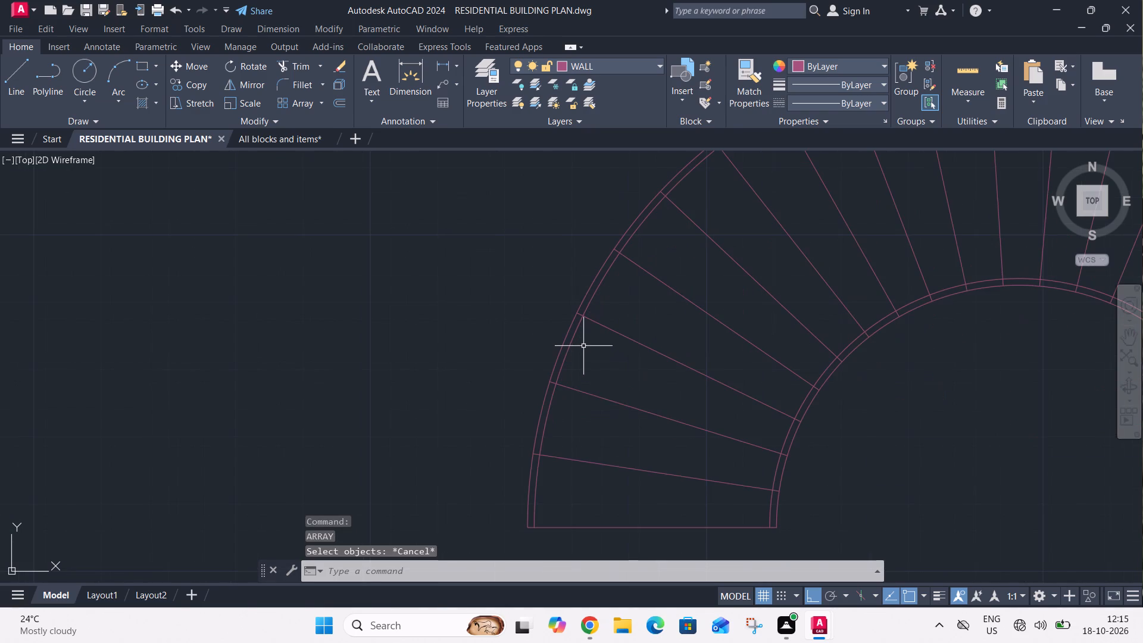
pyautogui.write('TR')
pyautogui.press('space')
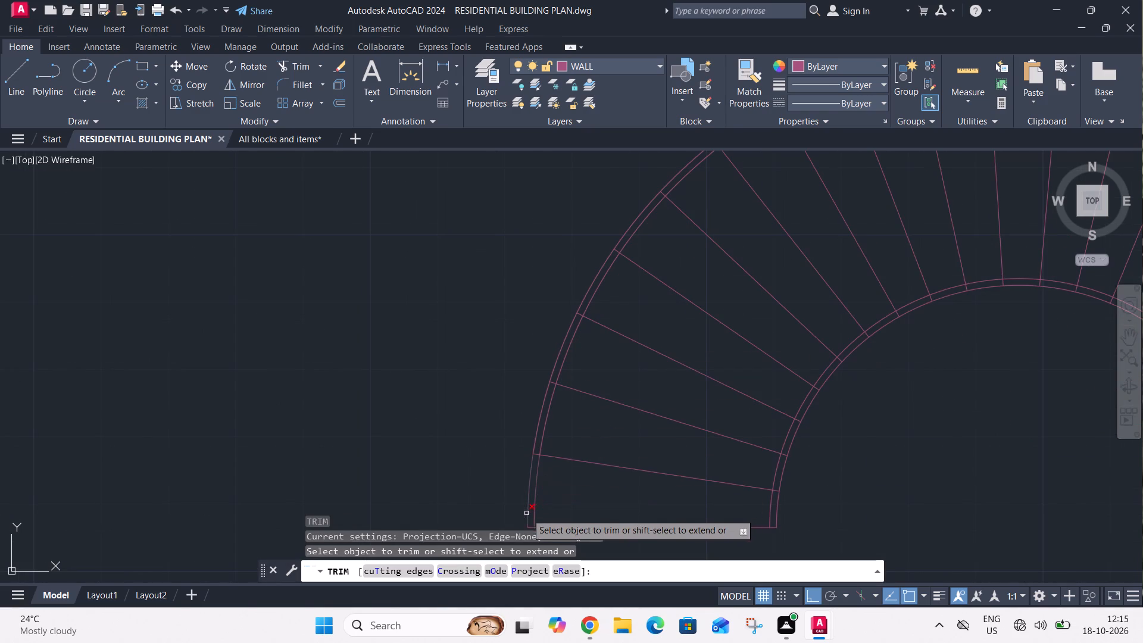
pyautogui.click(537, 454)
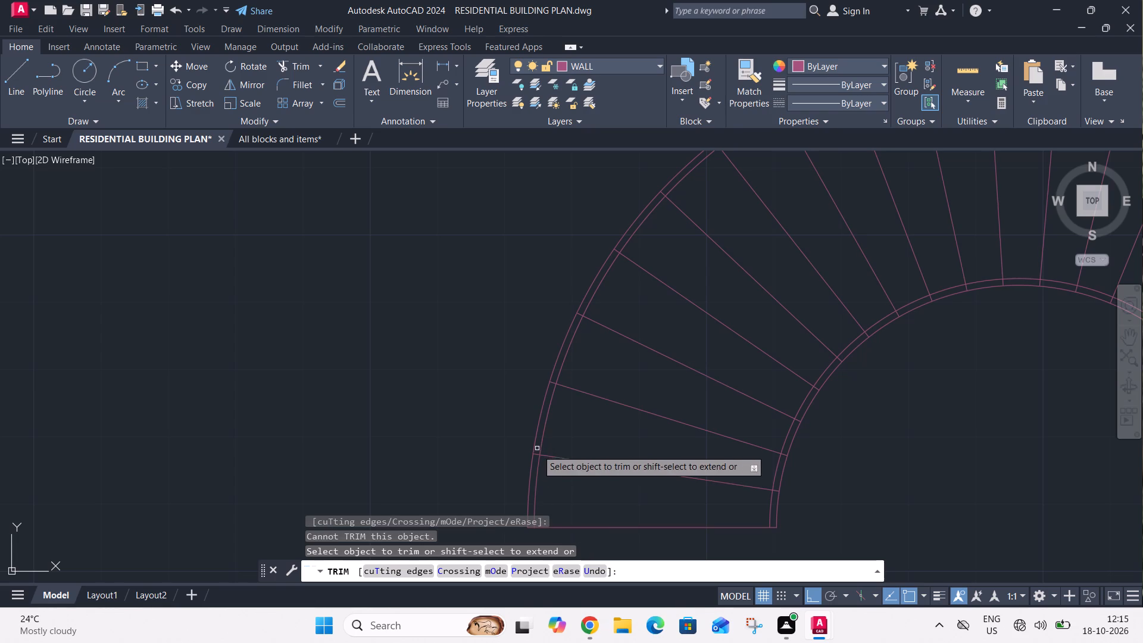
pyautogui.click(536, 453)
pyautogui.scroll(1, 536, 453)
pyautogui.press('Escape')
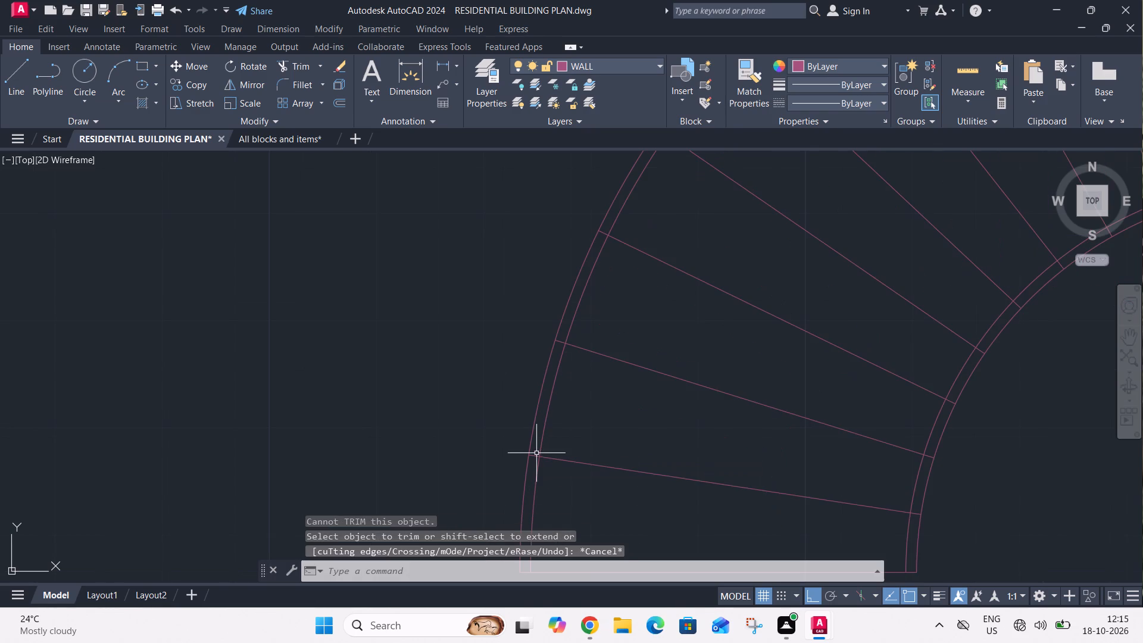
# Undo back through the path array of radial lines, leaving only the arcs and two base lines.
pyautogui.press('u')
pyautogui.press('space')
pyautogui.write('U')
pyautogui.press('space')
pyautogui.write('U')
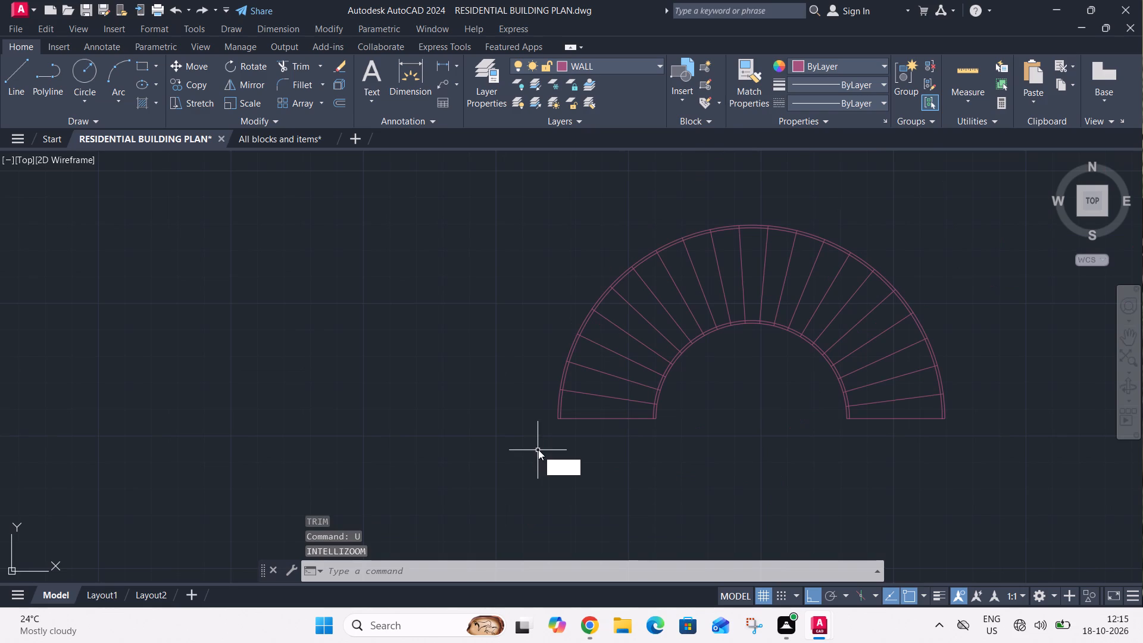
pyautogui.press('space')
pyautogui.press('u')
pyautogui.press('space')
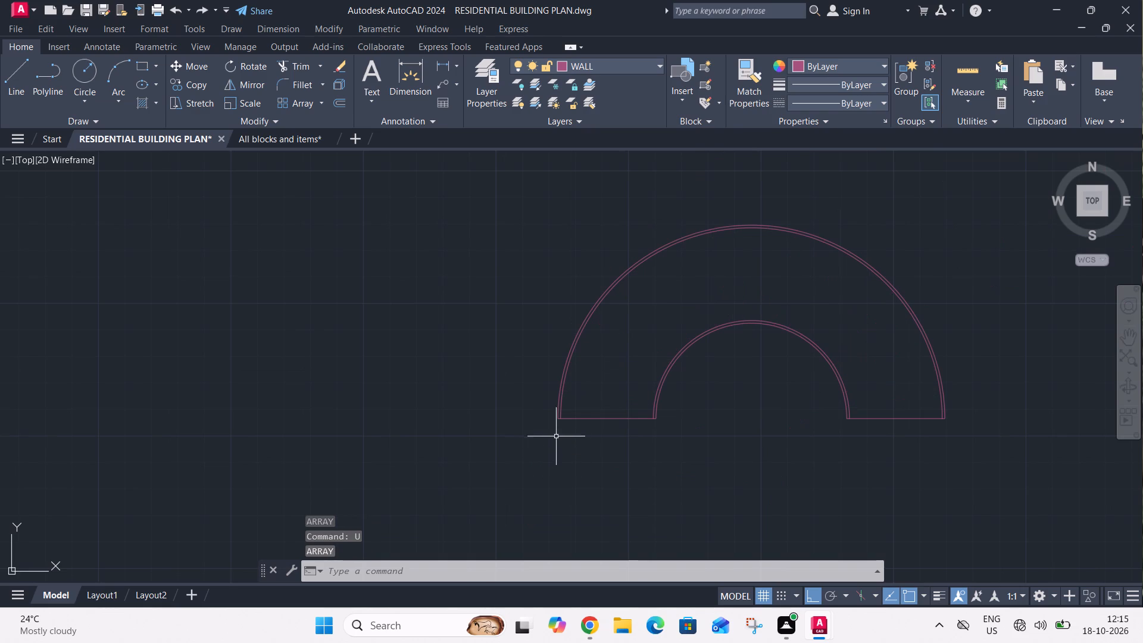
# Trim both ends of the west base line where they cross between the paired outer arcs and the paired inner arcs.
pyautogui.scroll(3, 562, 421)
pyautogui.write('TR')
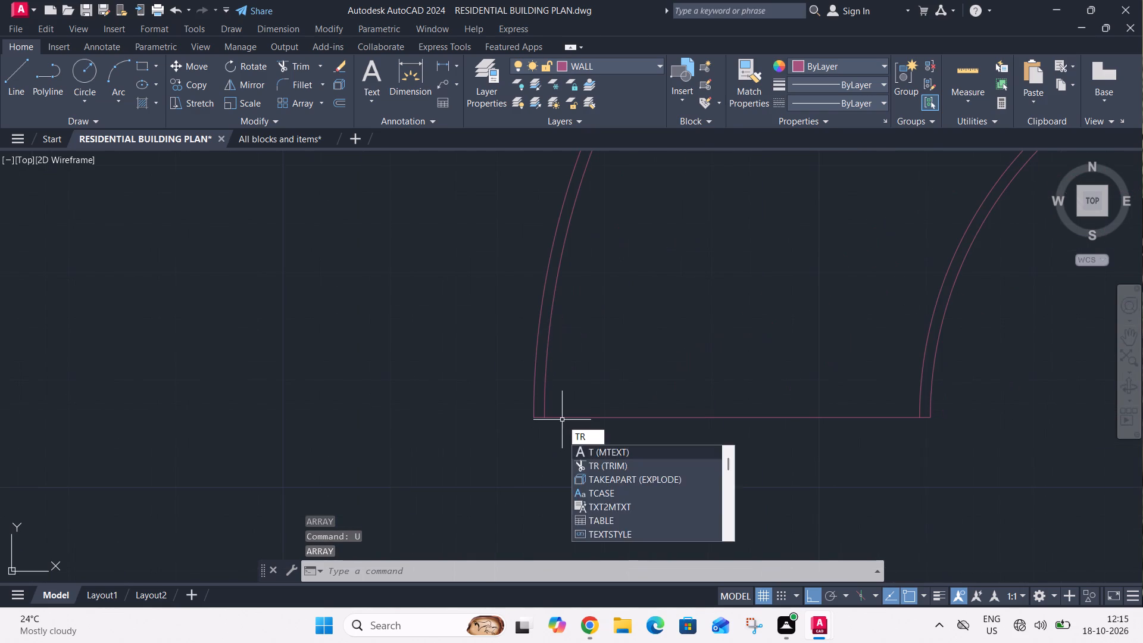
pyautogui.press('space')
pyautogui.click(538, 416)
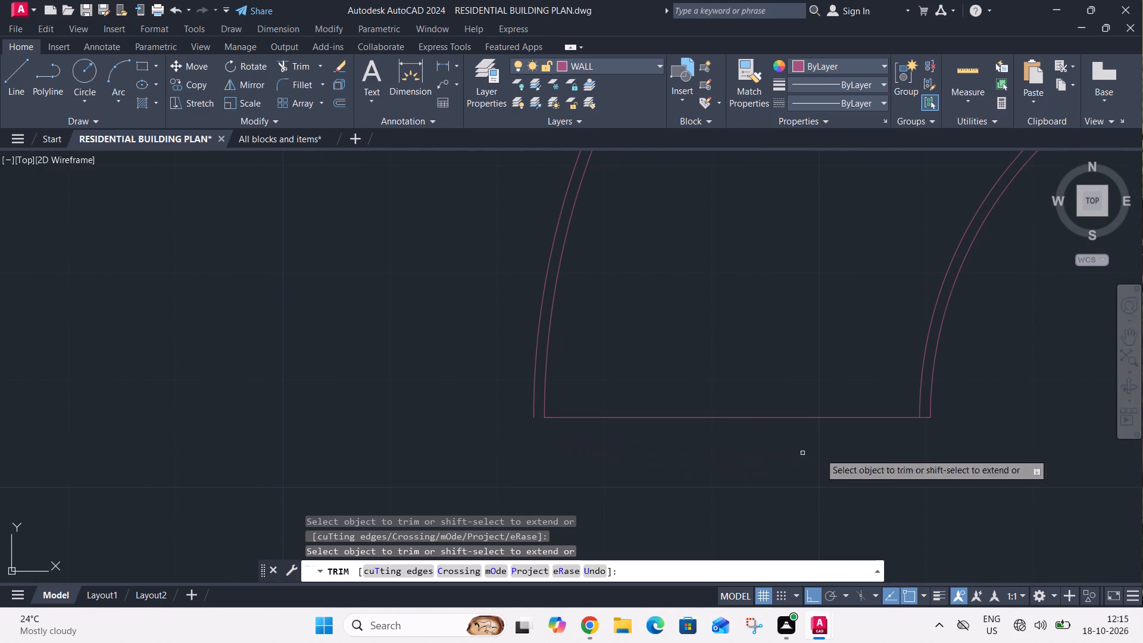
pyautogui.click(925, 419)
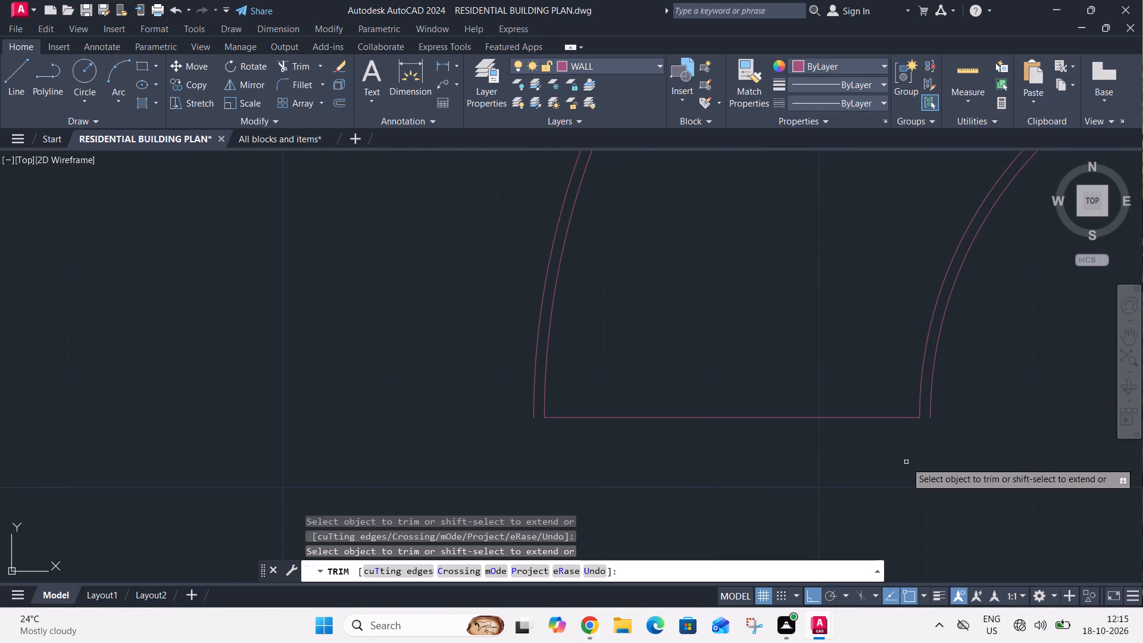
pyautogui.press('Escape')
# Trim both ends of the east base line where they cross between the paired inner arcs and the paired outer arcs.
pyautogui.scroll(-3, 833, 469)
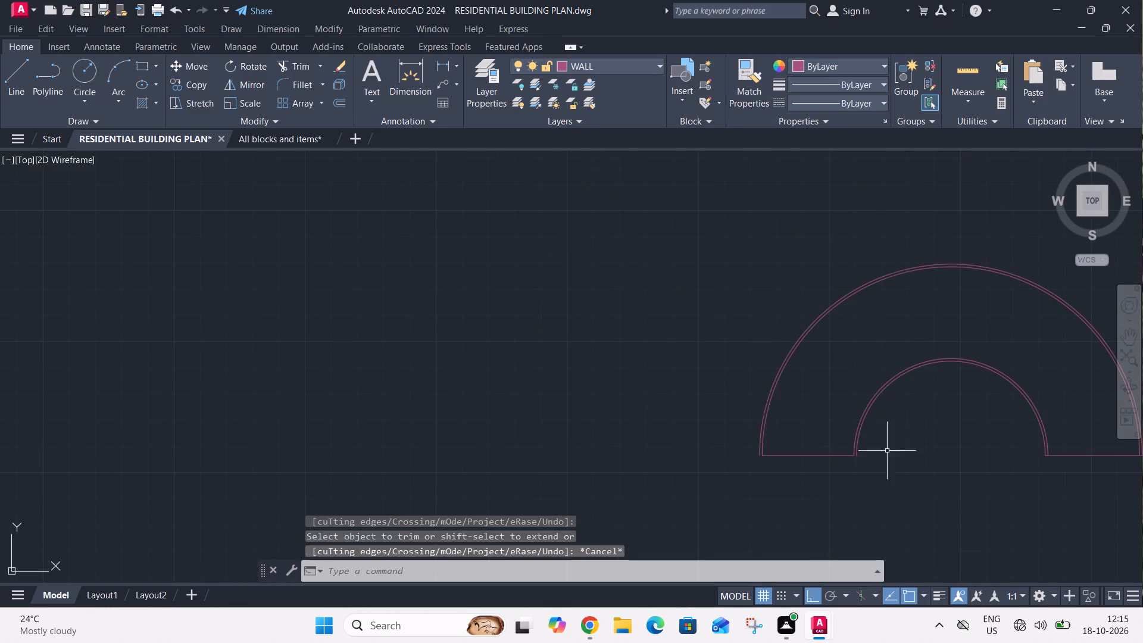
pyautogui.moveTo(972, 455); pyautogui.dragTo(792, 445, button='middle')
pyautogui.write('TR')
pyautogui.press('space')
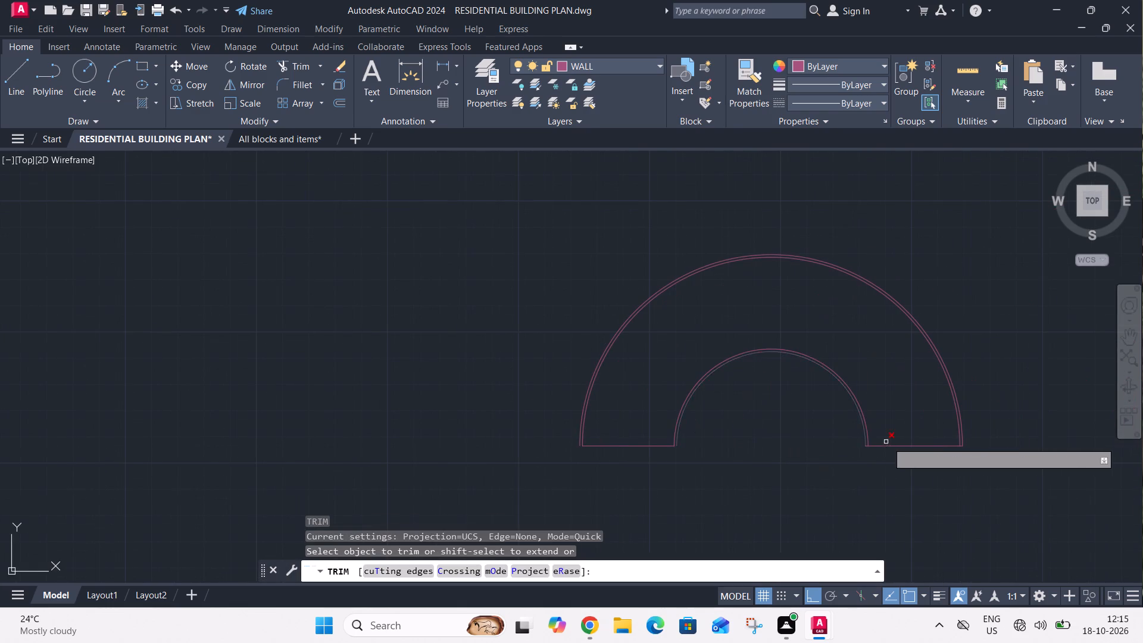
pyautogui.scroll(3, 864, 452)
pyautogui.click(861, 429)
pyautogui.scroll(-2, 886, 467)
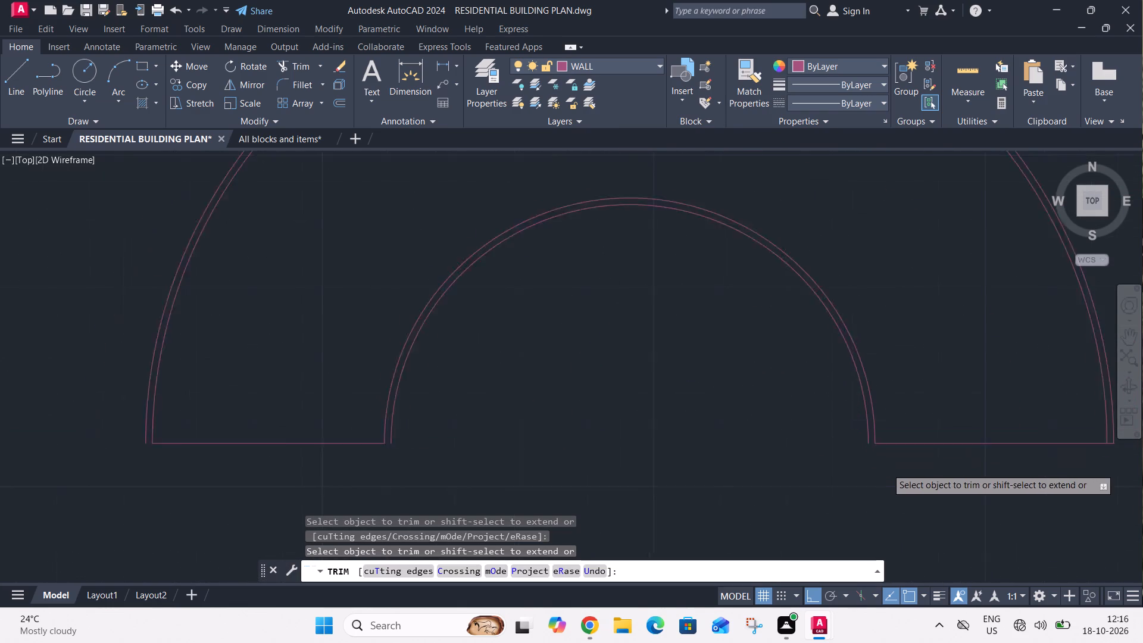
pyautogui.scroll(3, 1030, 451)
pyautogui.click(1014, 457)
pyautogui.press('Escape')
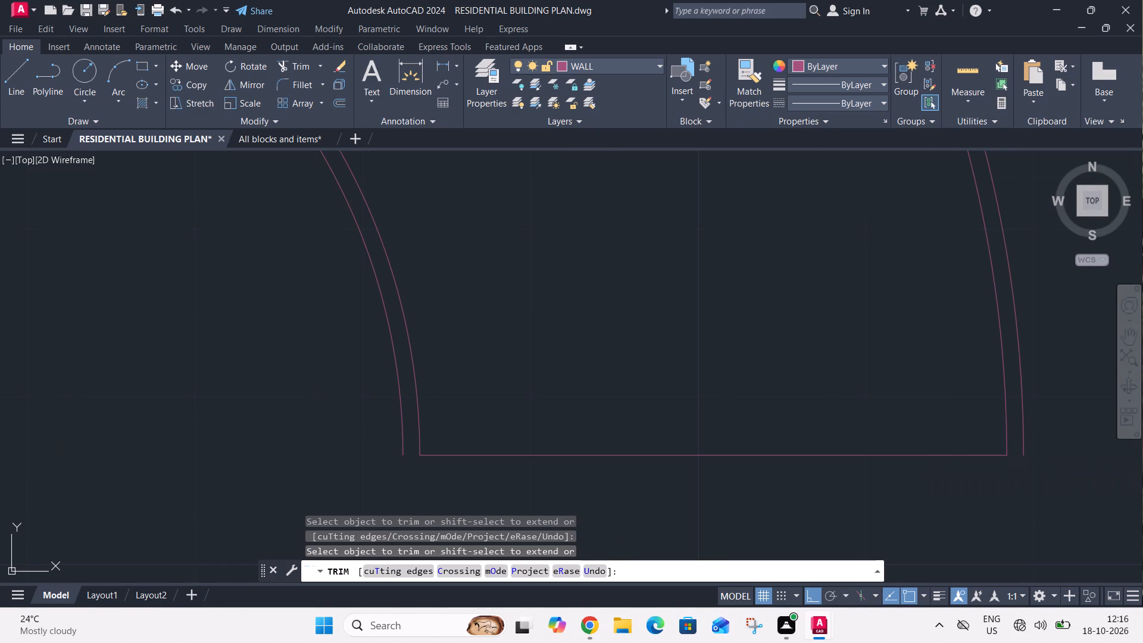
# Create a path array of the east base line, using the larger of the two inner arcs as the path curve.
pyautogui.click(692, 439)
pyautogui.click(664, 483)
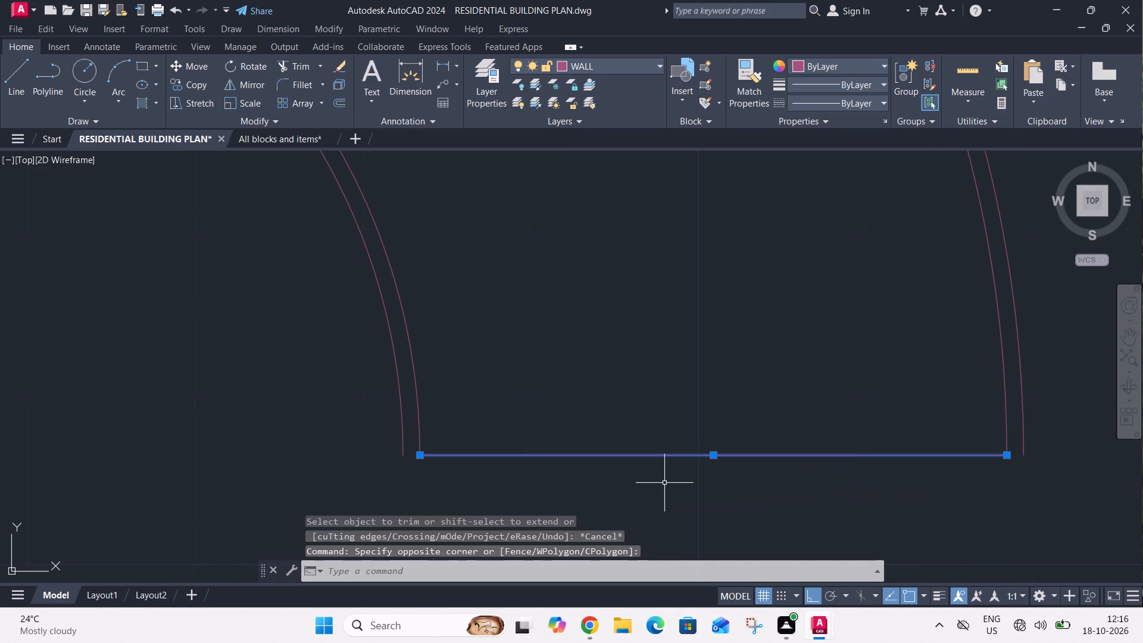
pyautogui.write('AR')
pyautogui.click(712, 515)
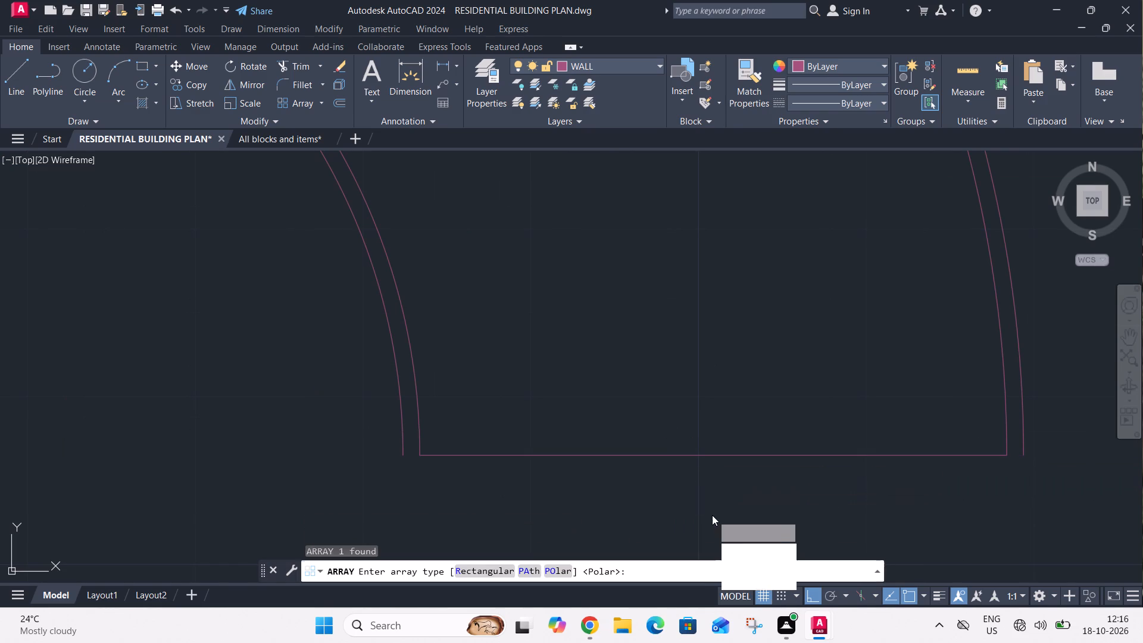
pyautogui.moveTo(742, 560); pyautogui.dragTo(712, 515)
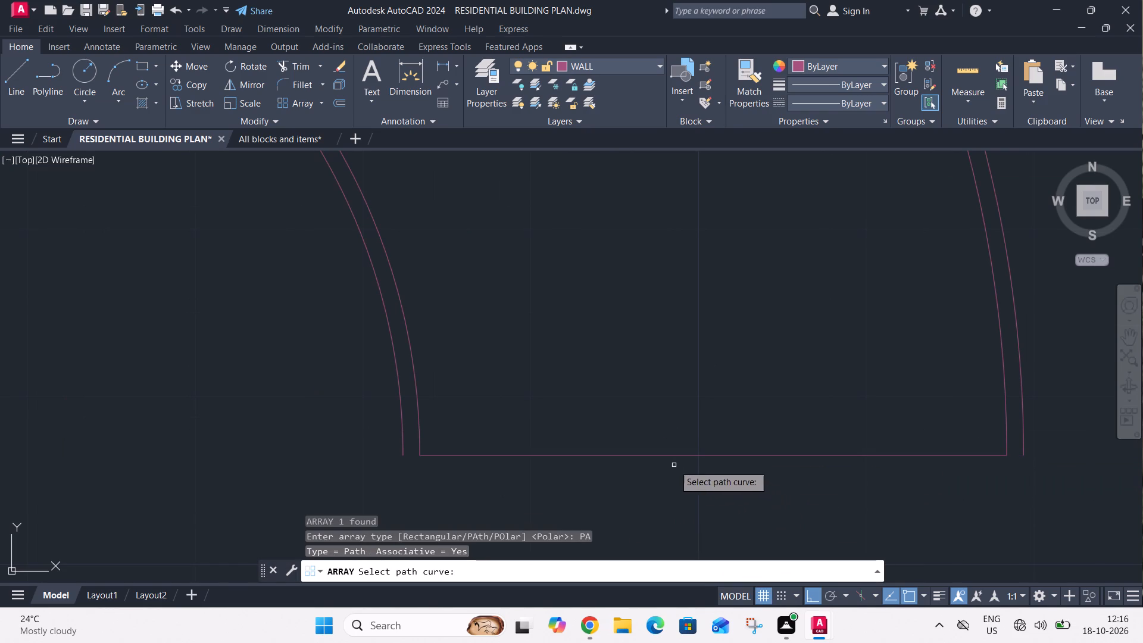
pyautogui.click(515, 316)
pyautogui.click(358, 345)
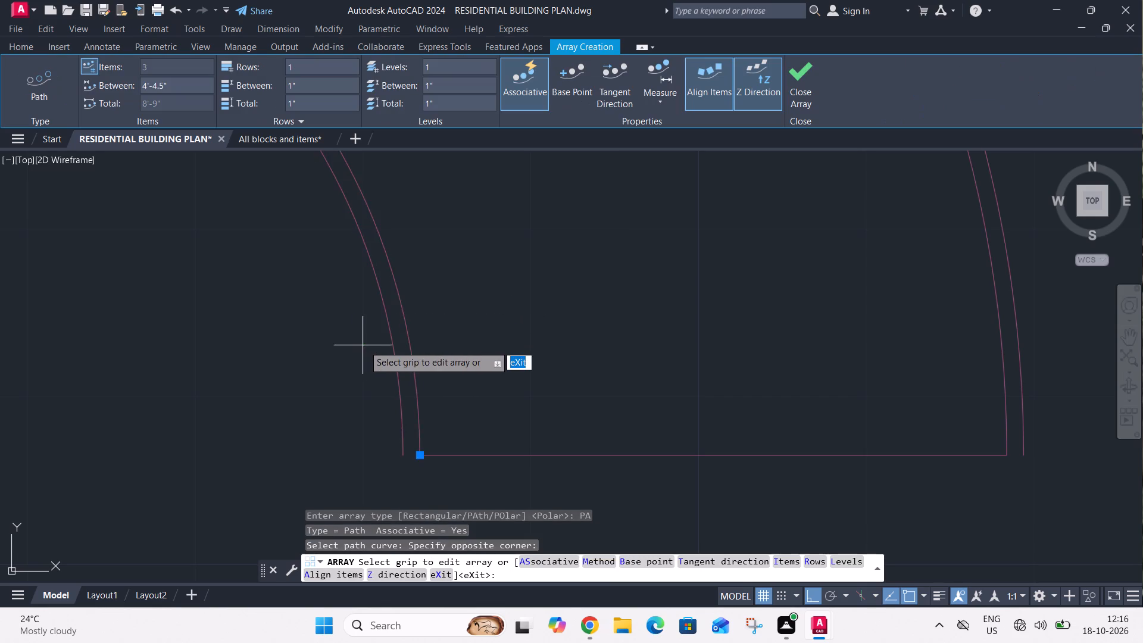
pyautogui.scroll(-3, 486, 387)
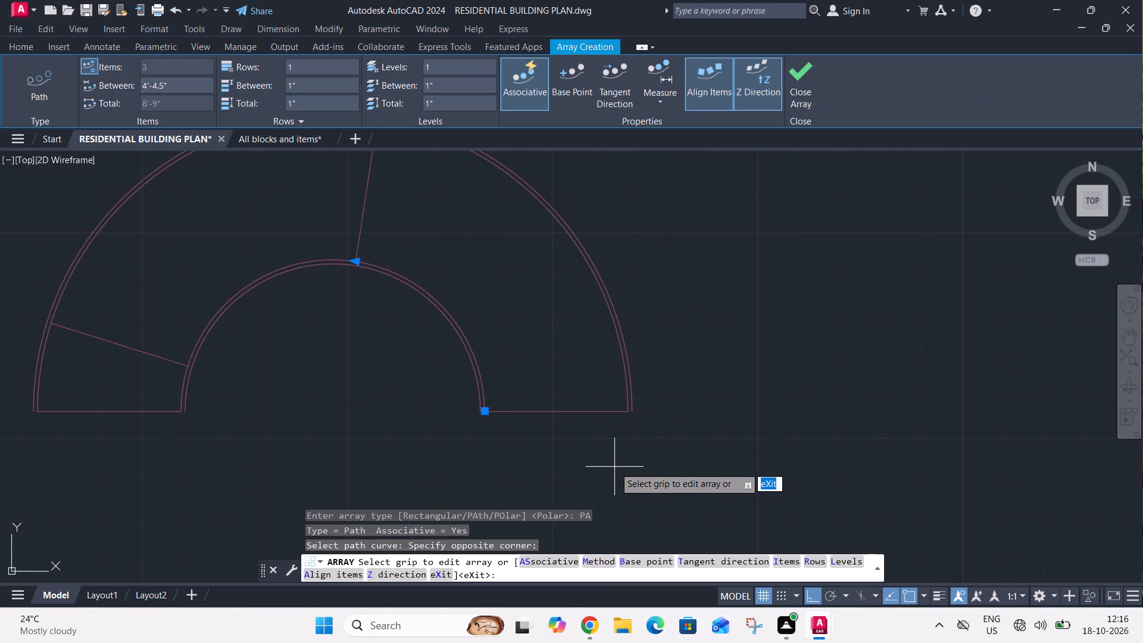
# Keep the arrayed items aligned to the path.
pyautogui.click(336, 575)
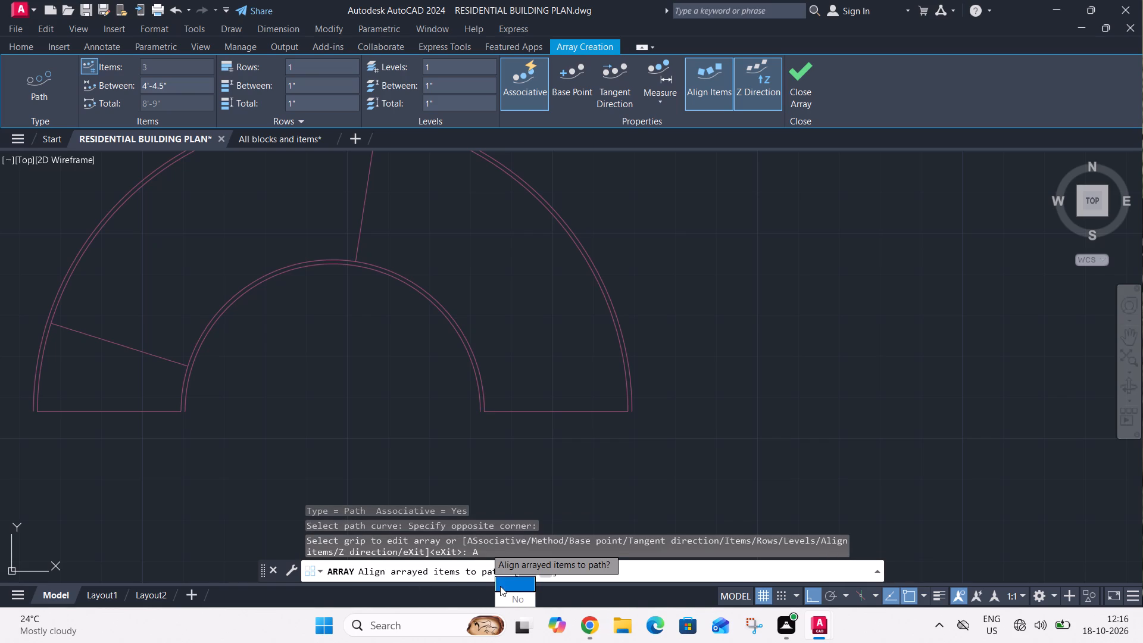
pyautogui.moveTo(510, 586); pyautogui.dragTo(486, 582)
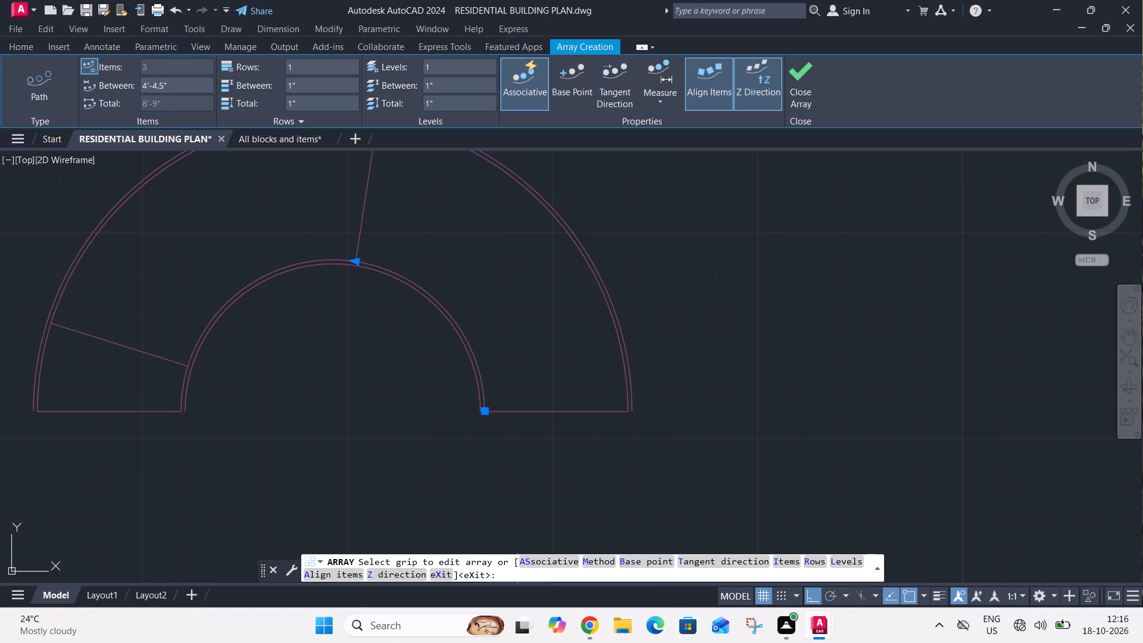
pyautogui.click(856, 563)
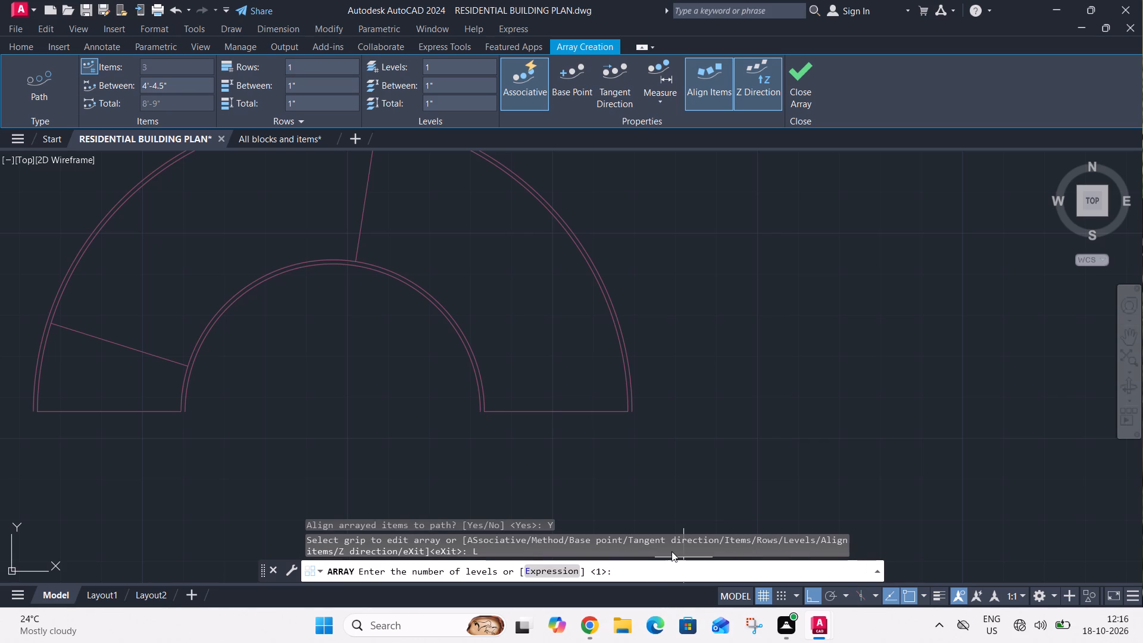
pyautogui.press('Escape')
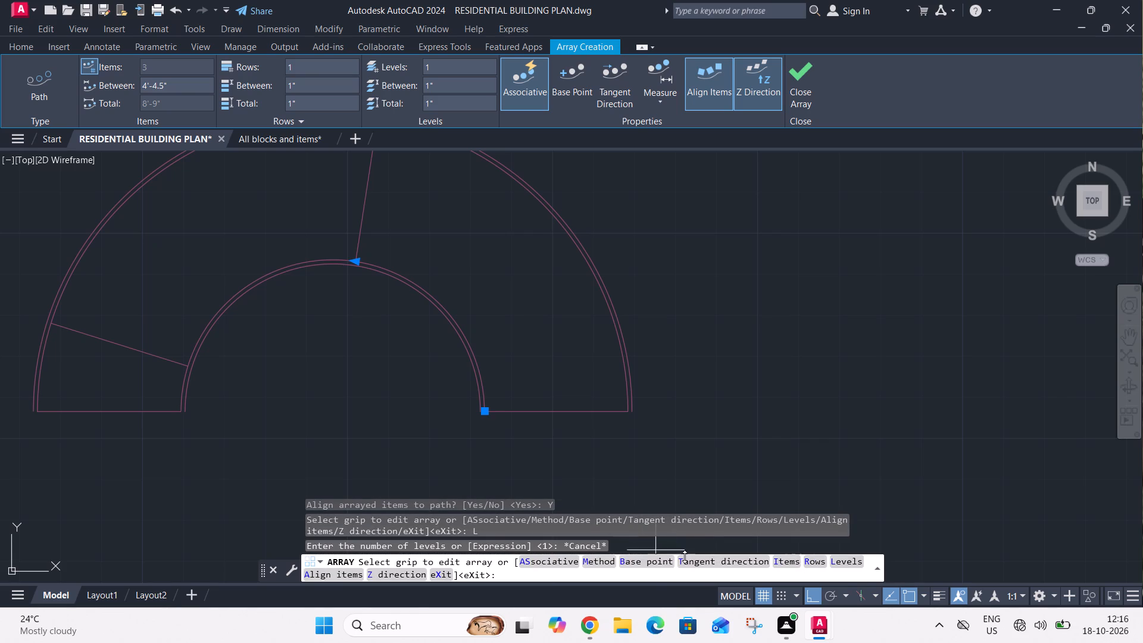
# Set the path array to 11 items spaced 10" apart.
pyautogui.click(783, 561)
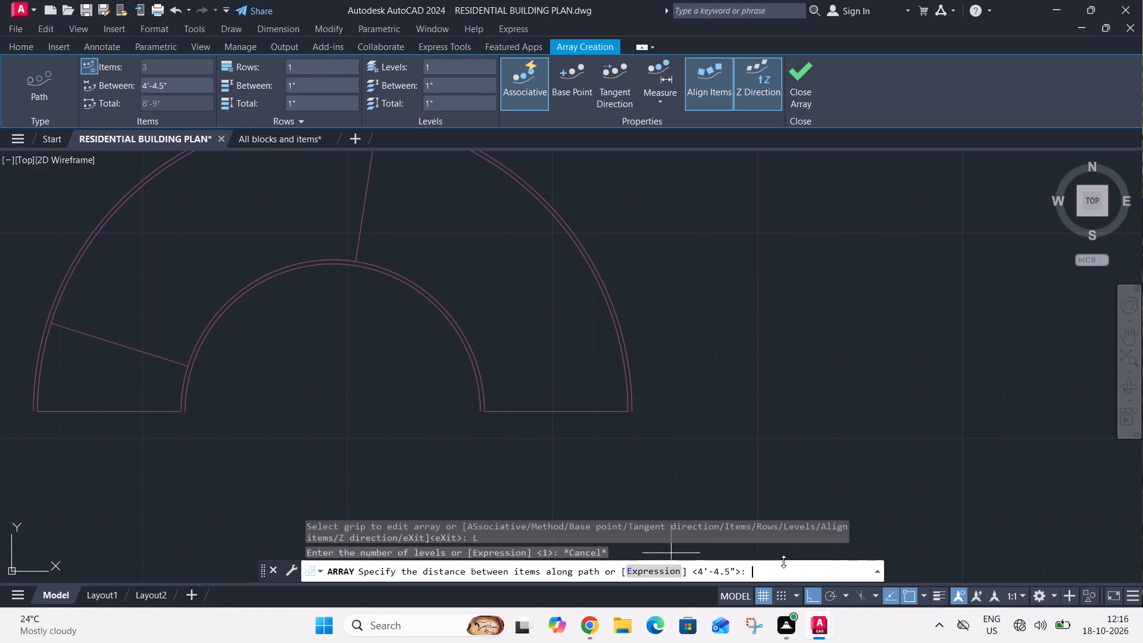
pyautogui.click(750, 575)
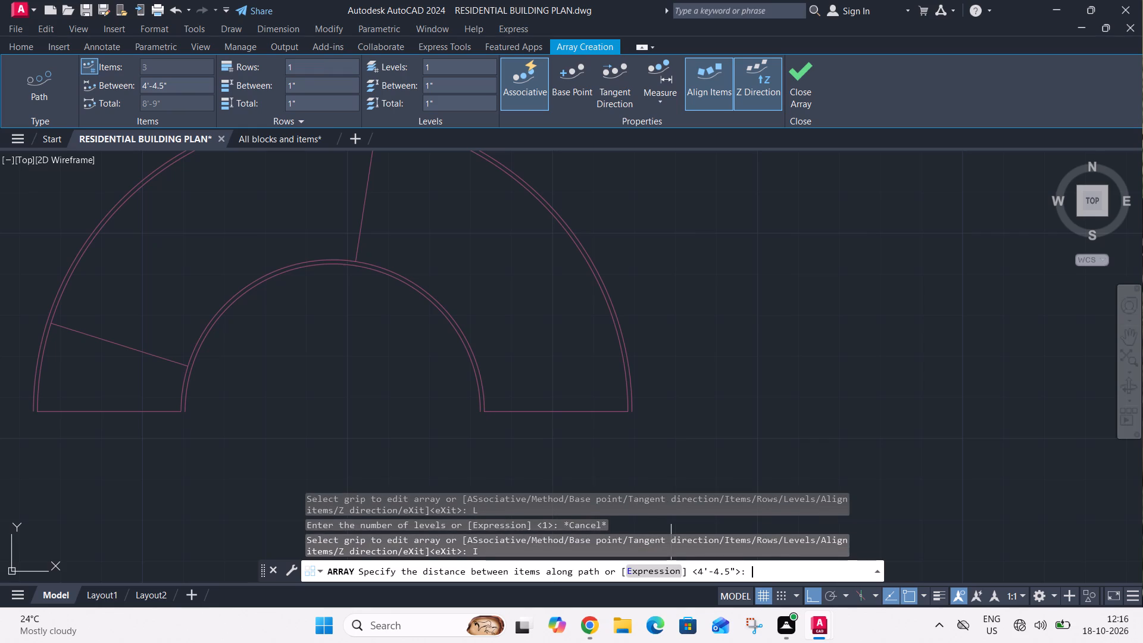
pyautogui.write('10')
pyautogui.press('Return')
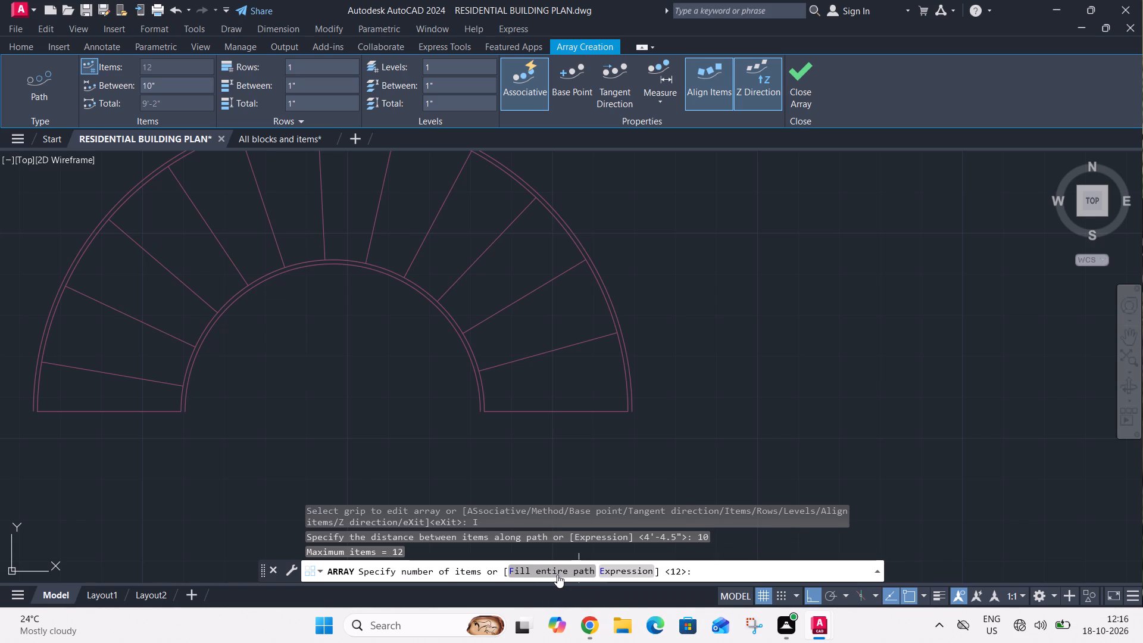
pyautogui.click(710, 570)
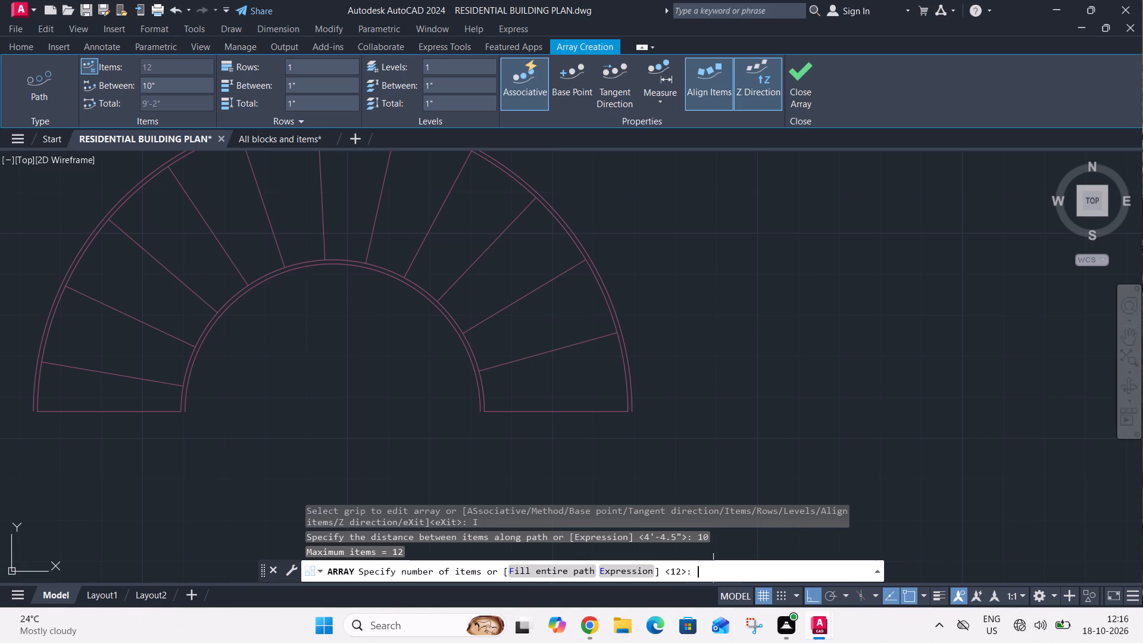
pyautogui.write('11')
pyautogui.press('Return')
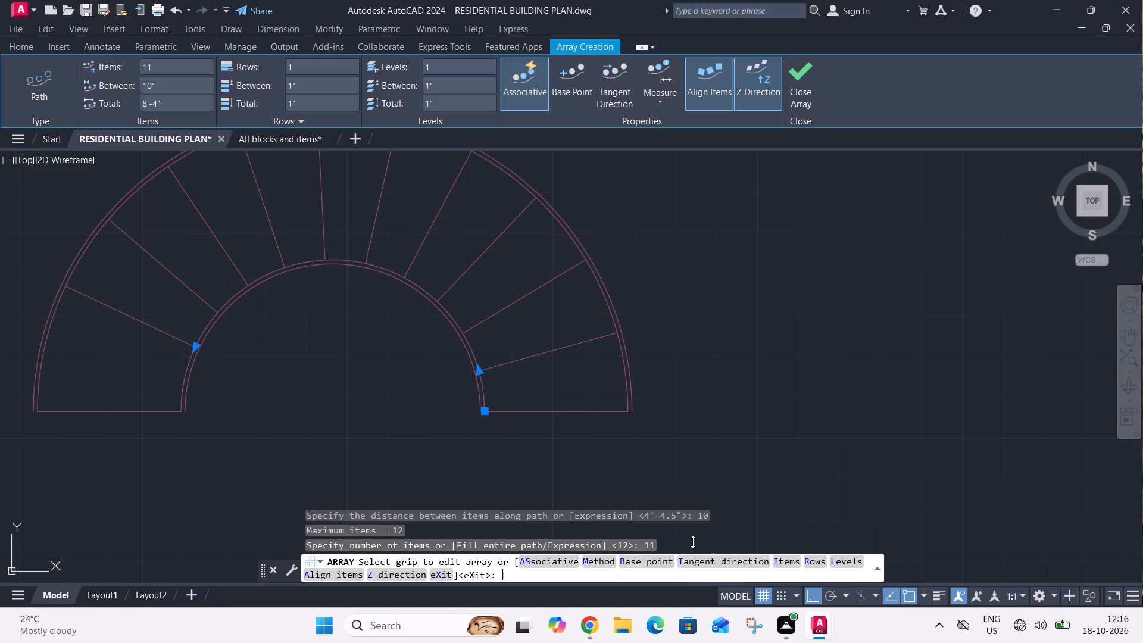
# Set the array's item spacing to 12", accept adjusting it to fit the items, and fill the entire path.
pyautogui.click(775, 560)
pyautogui.click(723, 579)
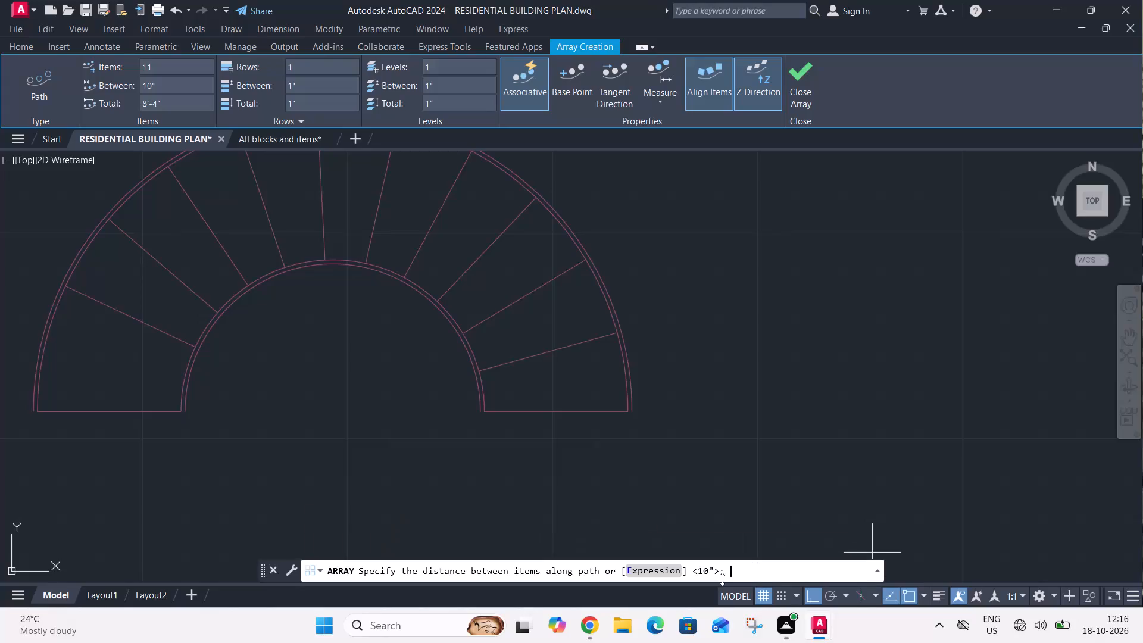
pyautogui.write('12')
pyautogui.press('Return')
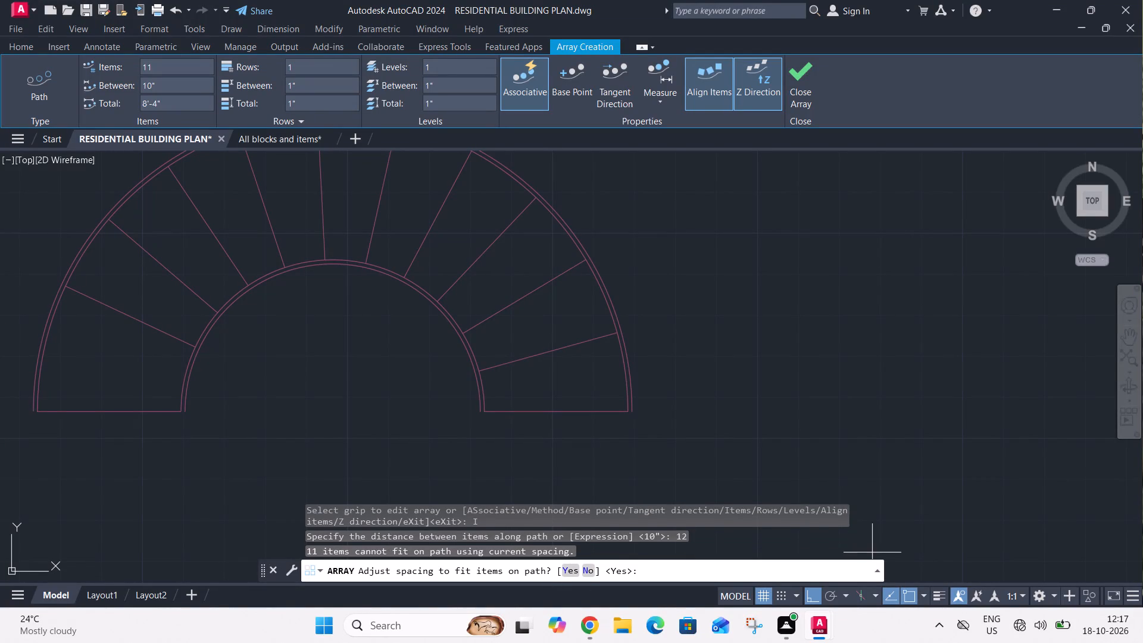
pyautogui.click(574, 572)
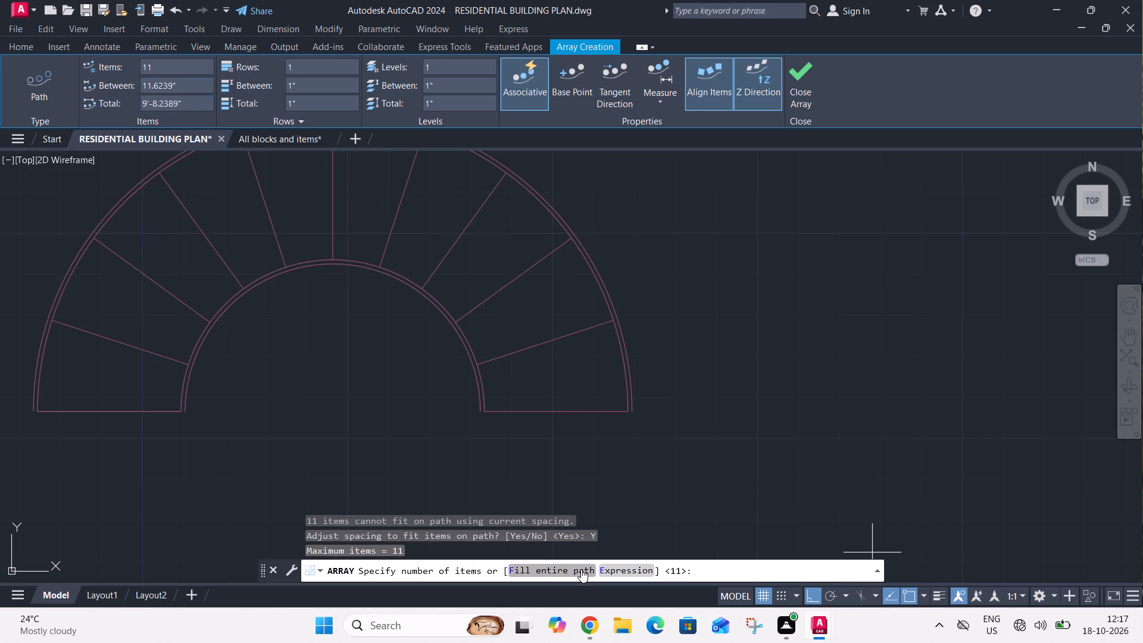
pyautogui.click(560, 574)
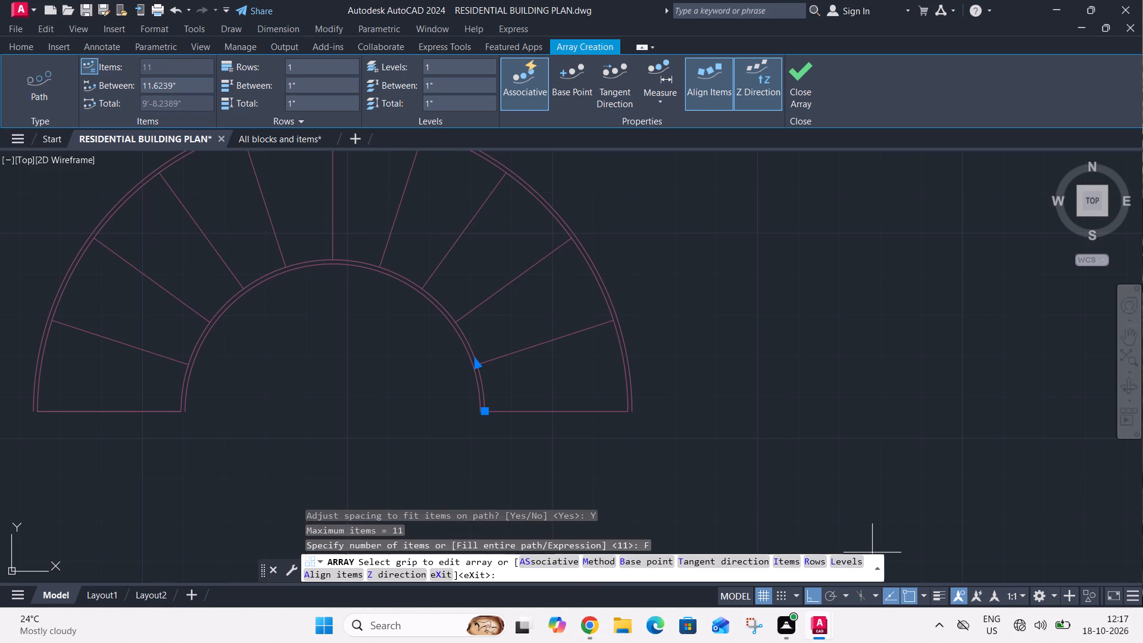
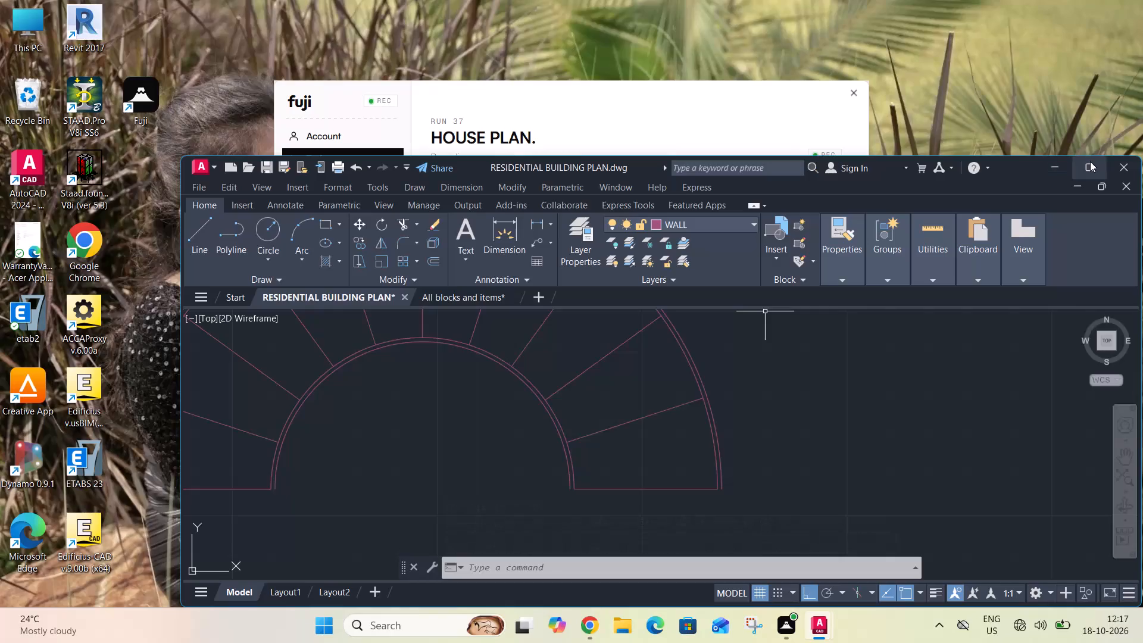
# Undo the previous path array of the stair's tread lines.
pyautogui.click(1090, 162)
pyautogui.scroll(-2, 867, 371)
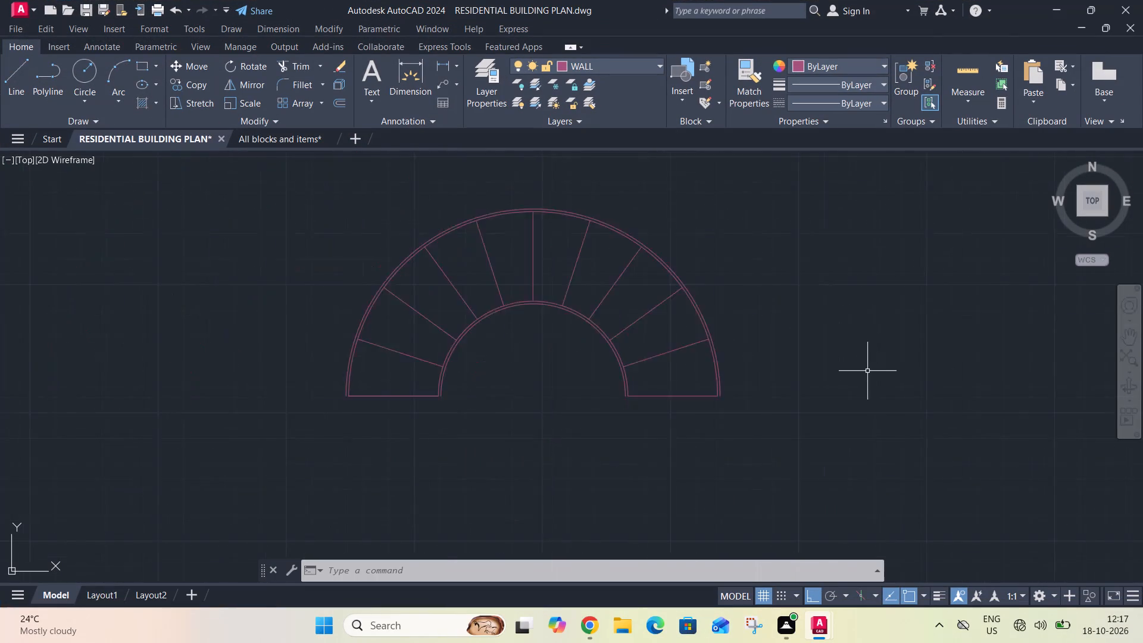
pyautogui.scroll(-1, 868, 371)
pyautogui.scroll(2, 767, 314)
pyautogui.scroll(2, 845, 444)
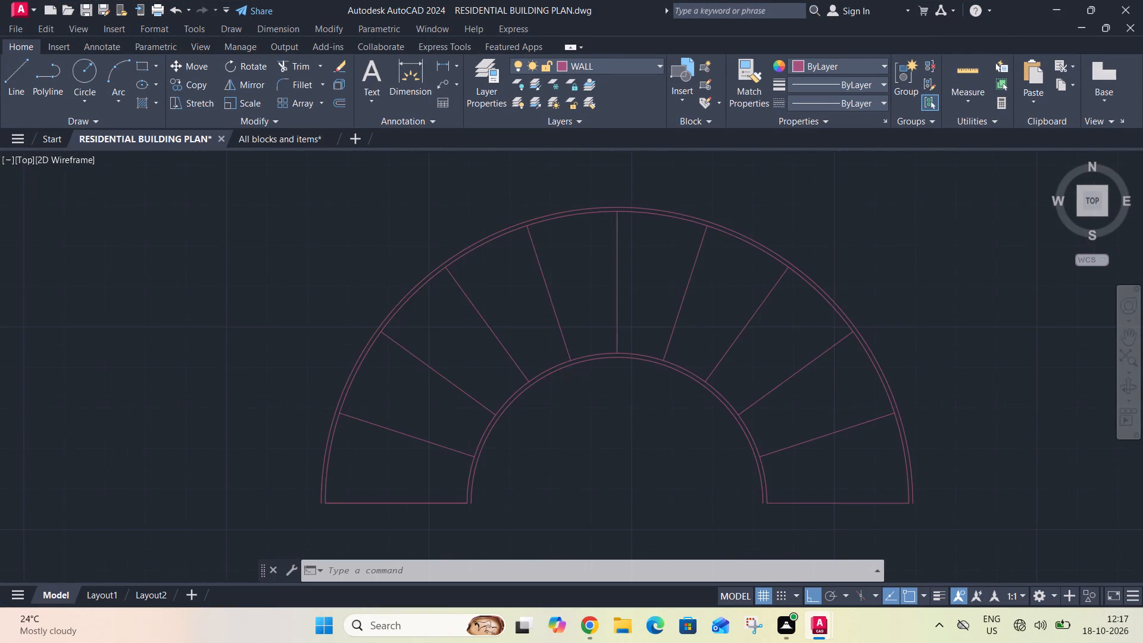
pyautogui.click(848, 444)
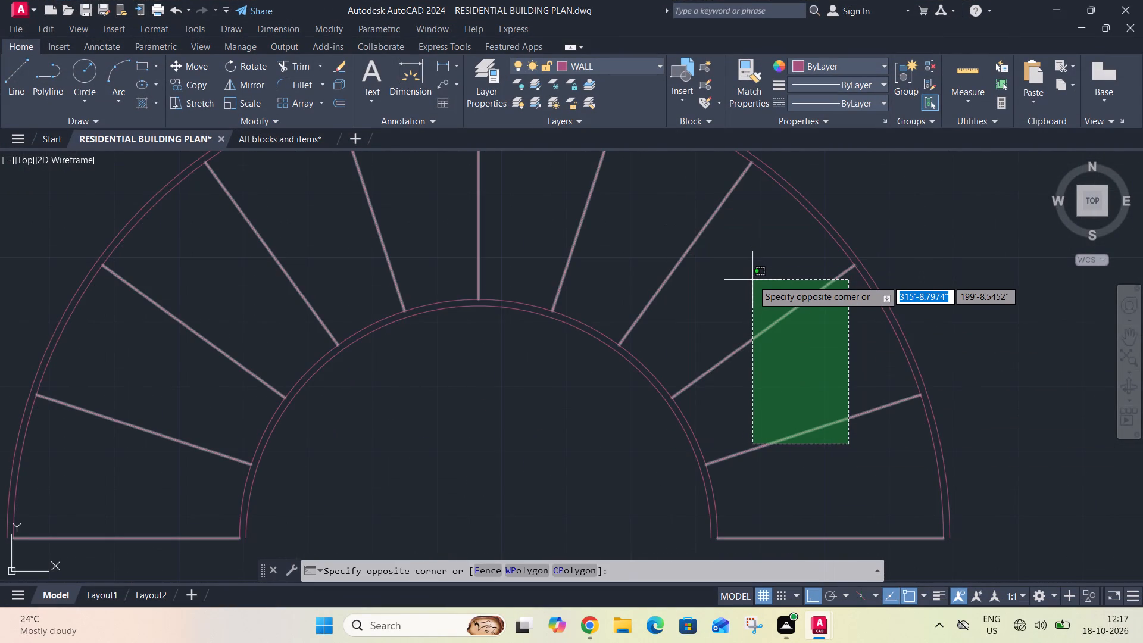
pyautogui.press('Escape')
pyautogui.write('U U')
pyautogui.press('space')
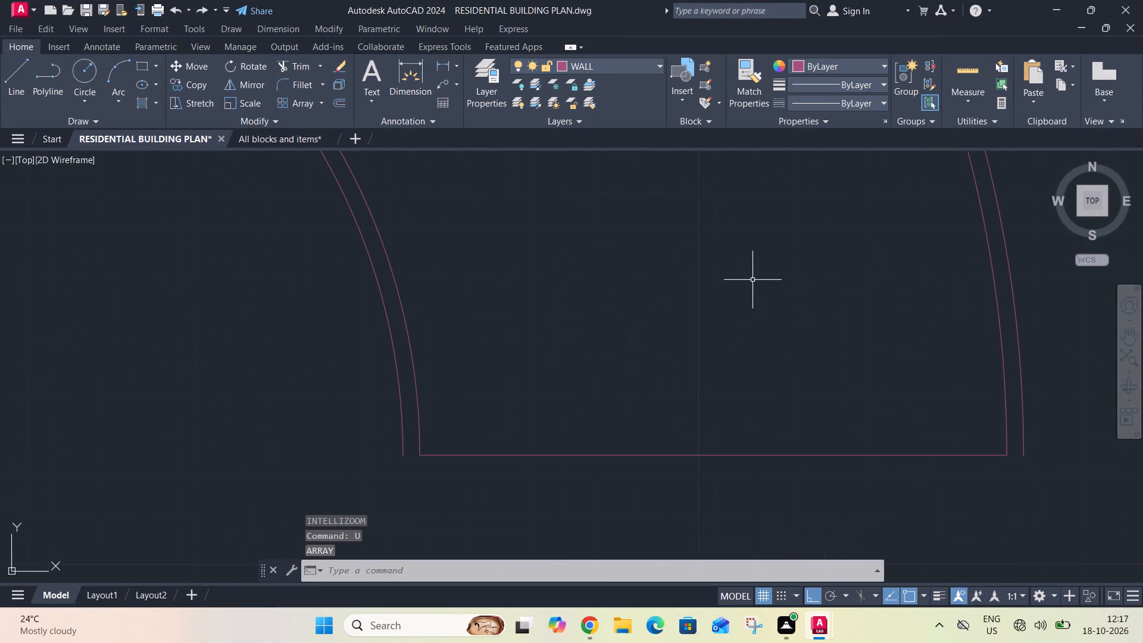
# Create a path array of the stair's west base line, using the outermost arc as the path curve.
pyautogui.scroll(-3, 767, 291)
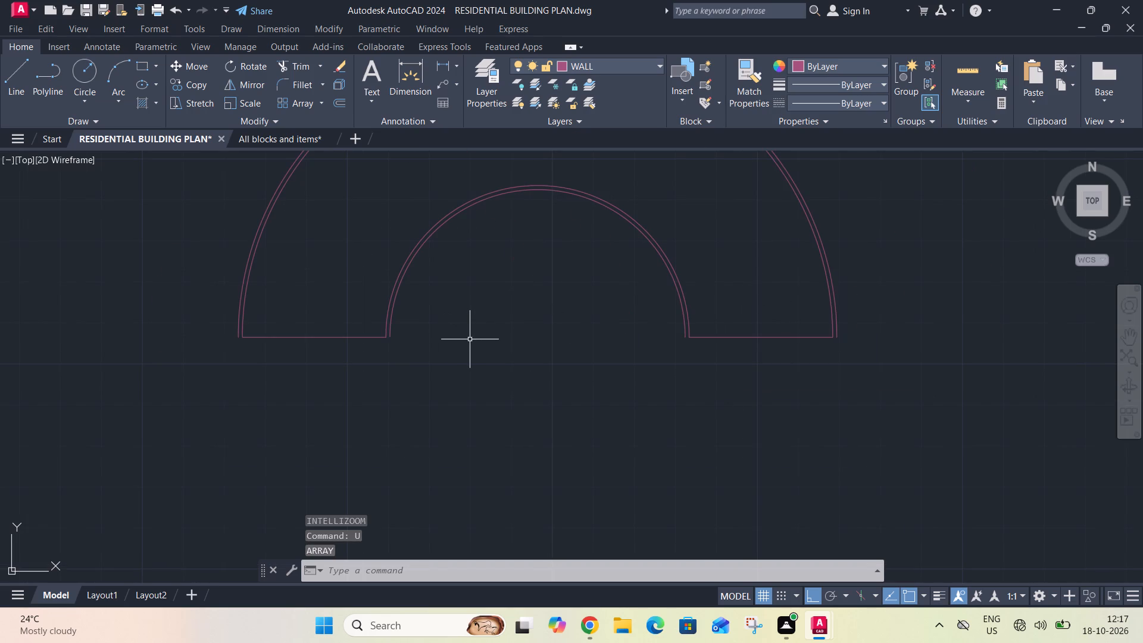
pyautogui.press('a')
pyautogui.press('r')
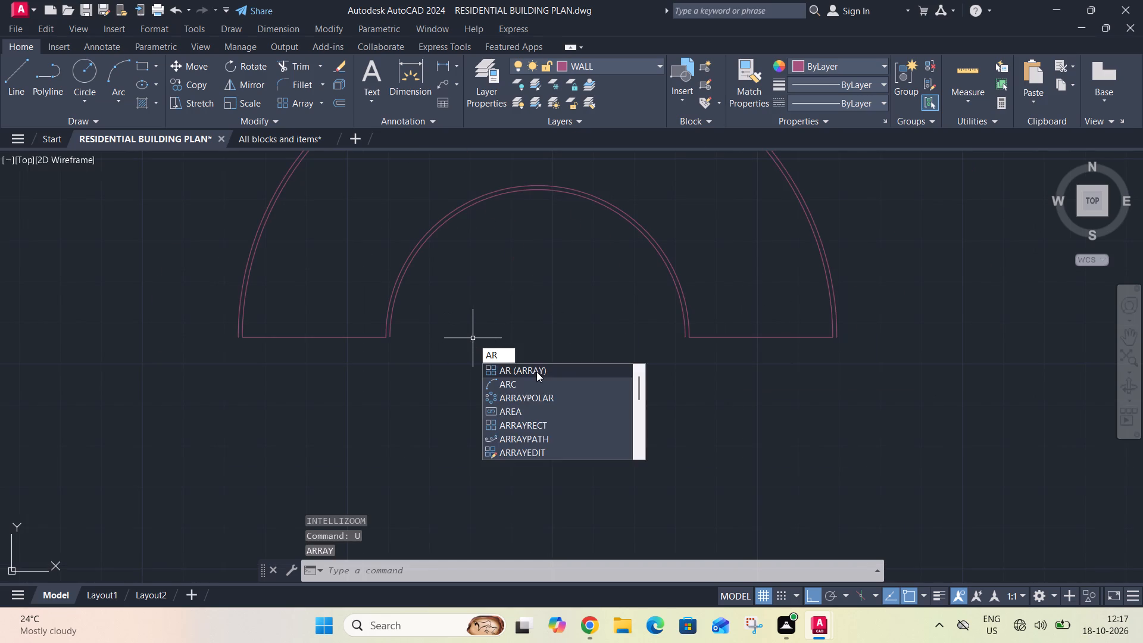
pyautogui.click(536, 372)
pyautogui.click(357, 299)
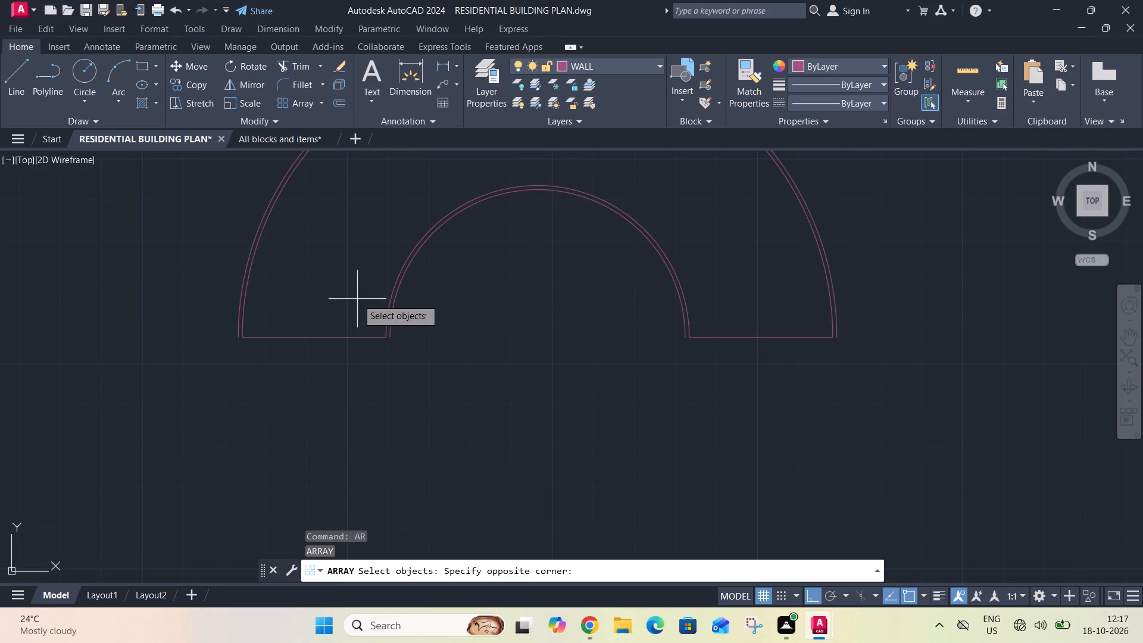
pyautogui.click(295, 342)
pyautogui.press('space')
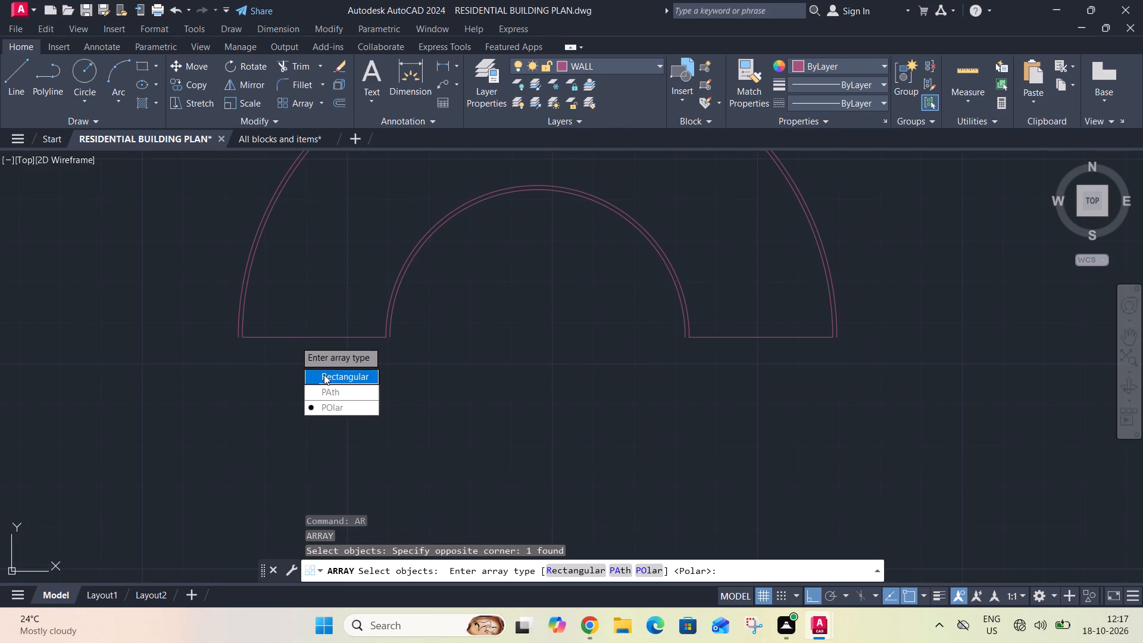
pyautogui.moveTo(325, 386); pyautogui.dragTo(295, 341)
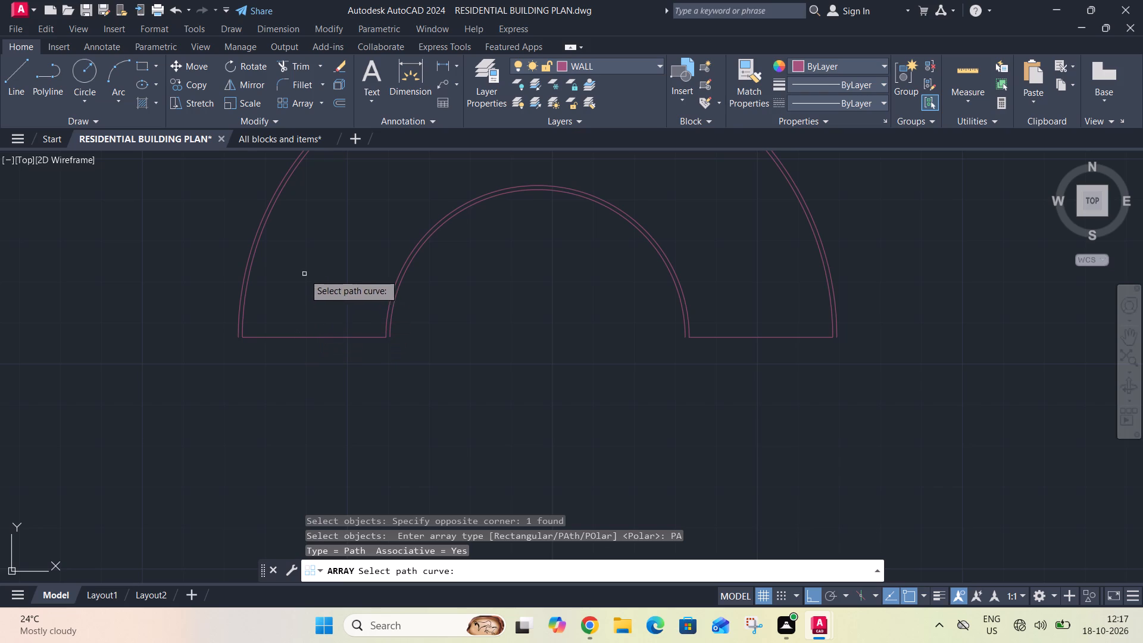
pyautogui.click(270, 267)
pyautogui.click(314, 280)
pyautogui.moveTo(444, 300); pyautogui.dragTo(436, 297)
pyautogui.click(242, 233)
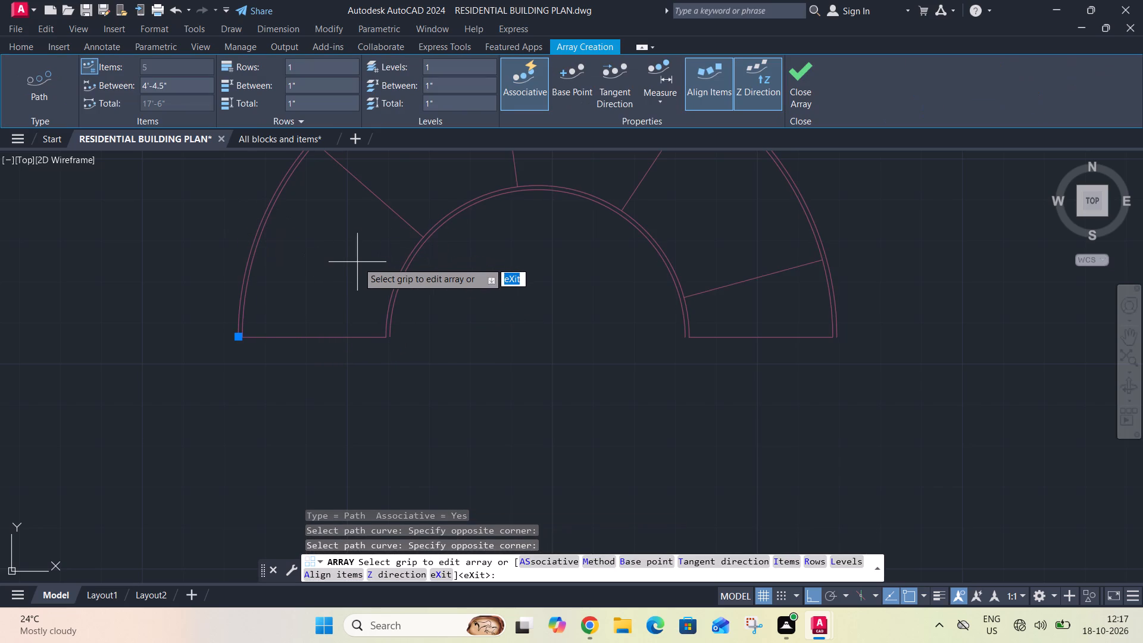
# Set the array's item spacing to 12", accept 20 items, and finish the array.
pyautogui.click(783, 567)
pyautogui.click(749, 572)
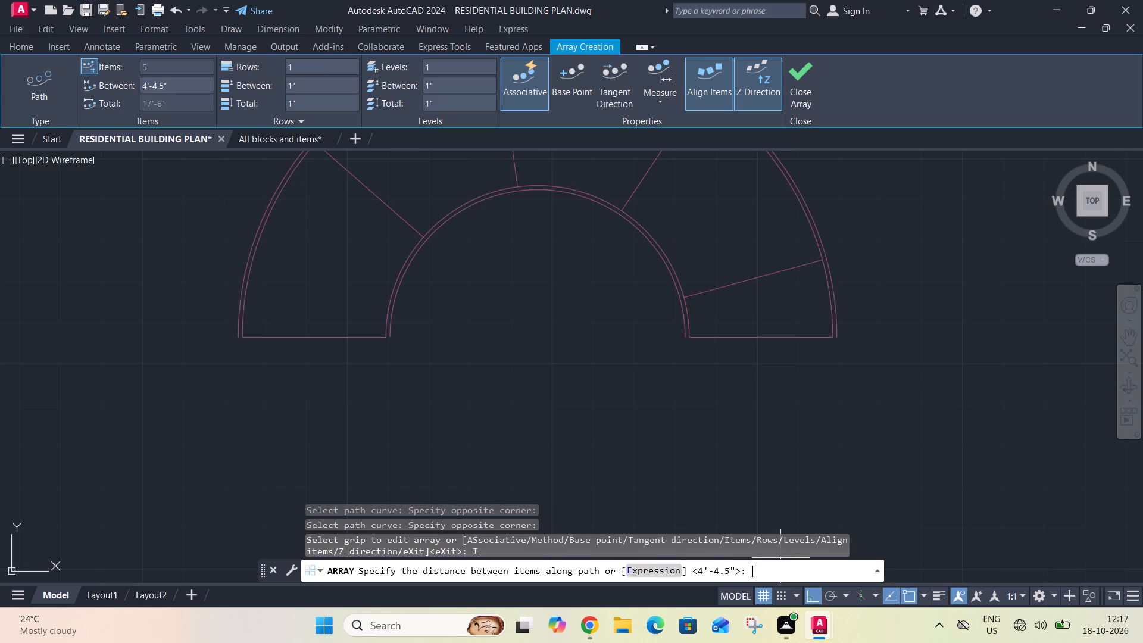
pyautogui.write('12')
pyautogui.press('Return')
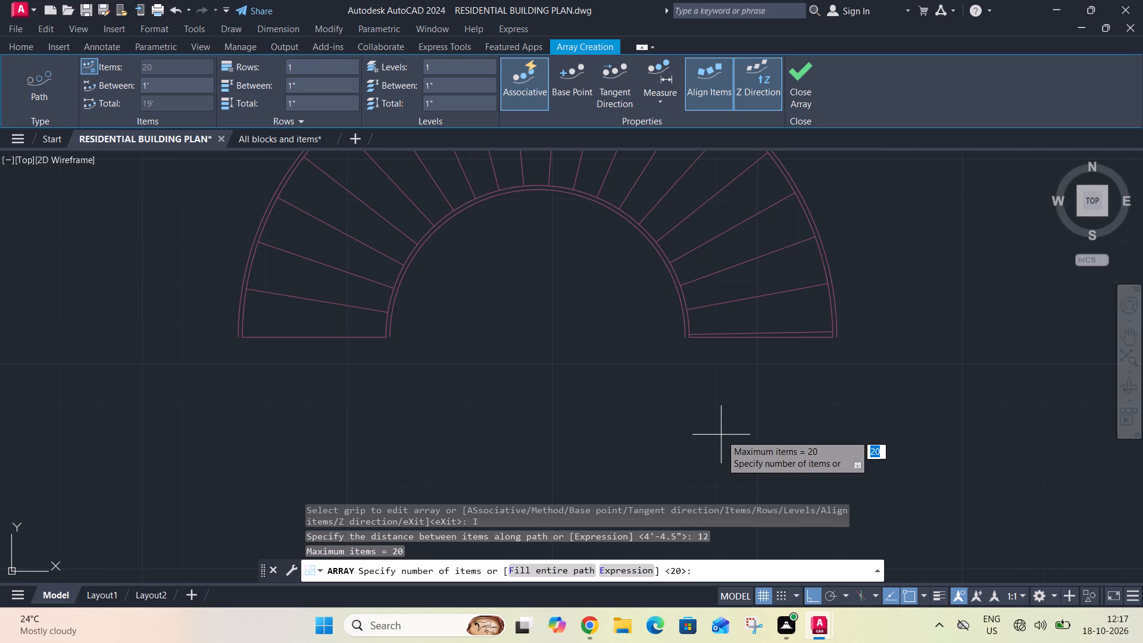
pyautogui.press('Return')
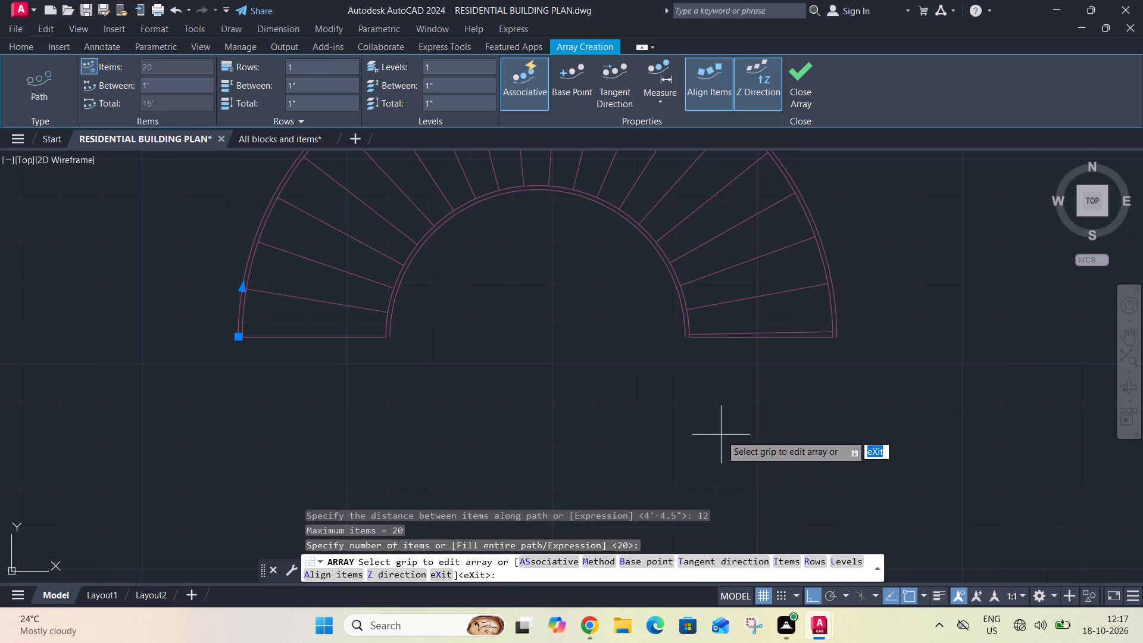
pyautogui.press('Return')
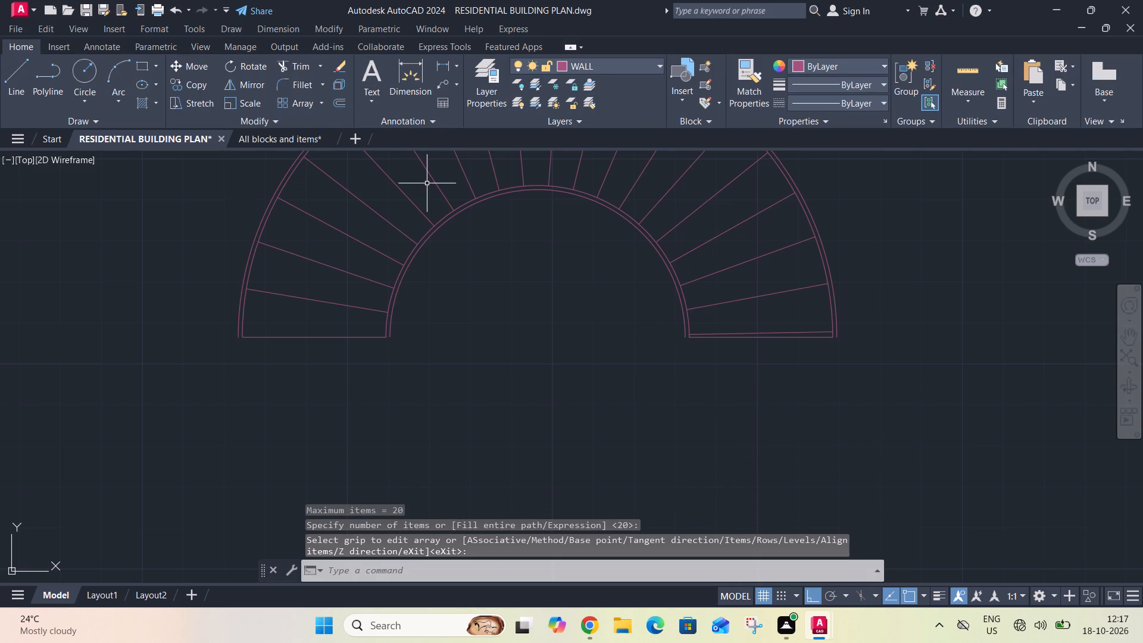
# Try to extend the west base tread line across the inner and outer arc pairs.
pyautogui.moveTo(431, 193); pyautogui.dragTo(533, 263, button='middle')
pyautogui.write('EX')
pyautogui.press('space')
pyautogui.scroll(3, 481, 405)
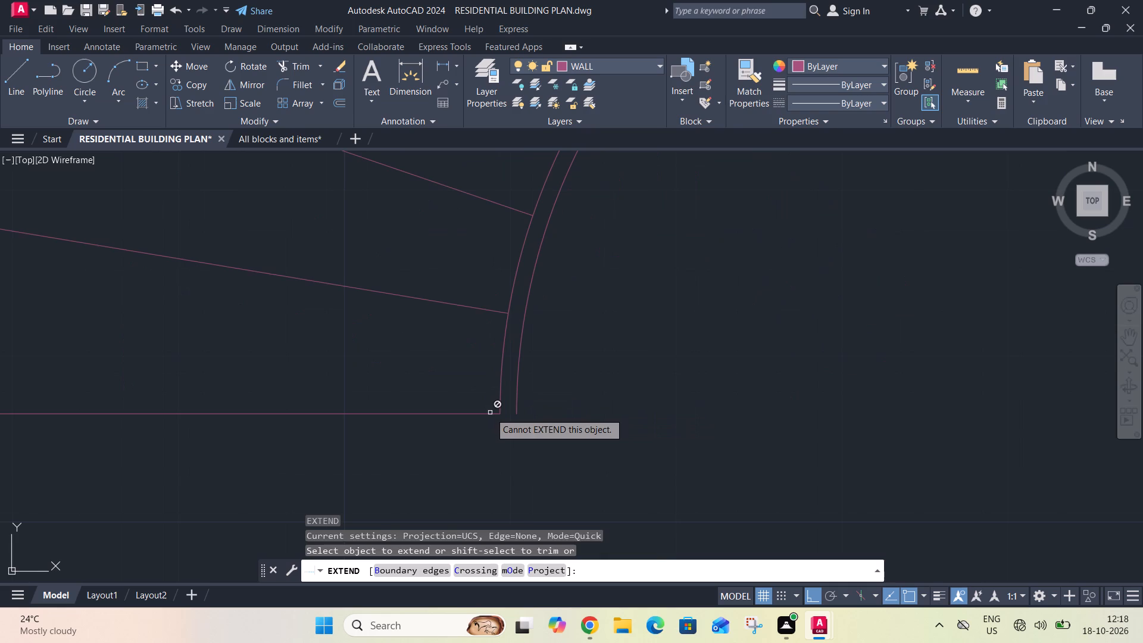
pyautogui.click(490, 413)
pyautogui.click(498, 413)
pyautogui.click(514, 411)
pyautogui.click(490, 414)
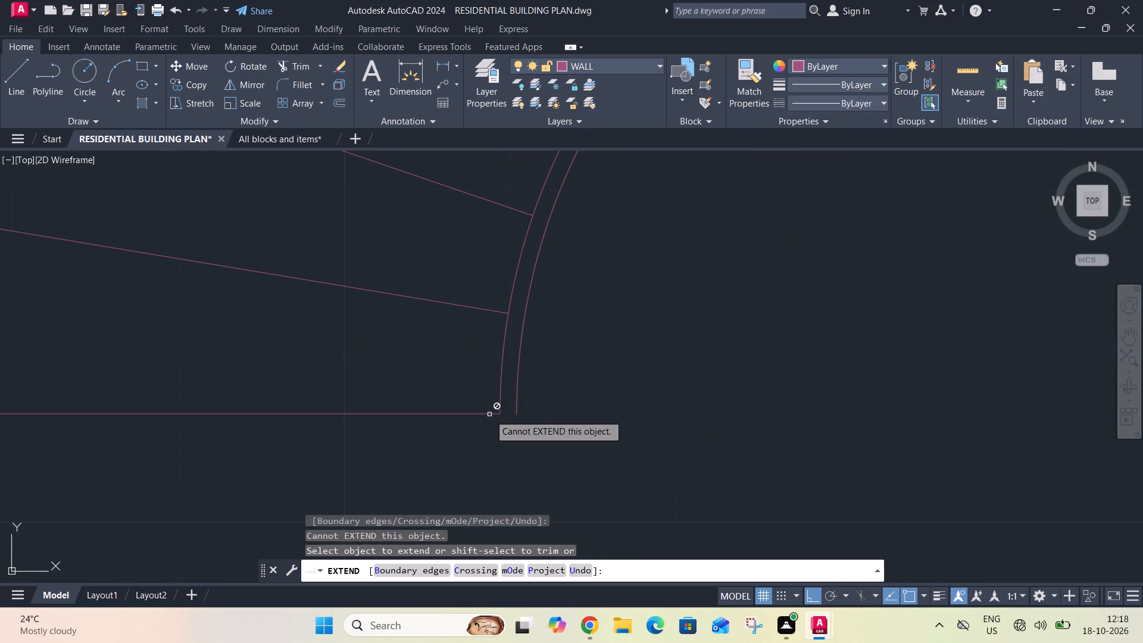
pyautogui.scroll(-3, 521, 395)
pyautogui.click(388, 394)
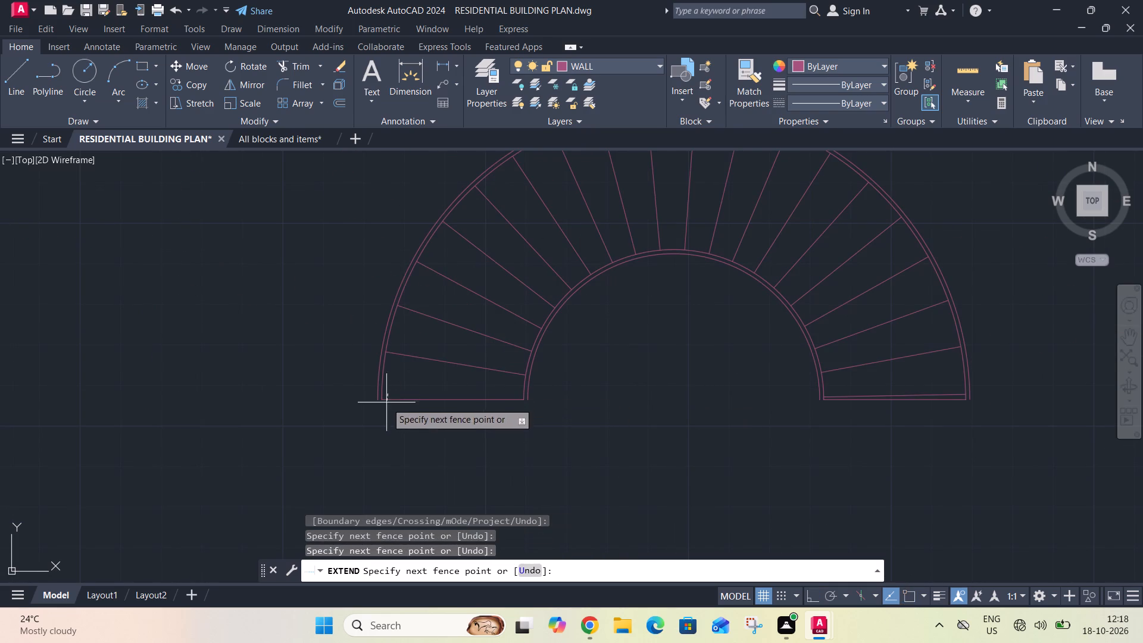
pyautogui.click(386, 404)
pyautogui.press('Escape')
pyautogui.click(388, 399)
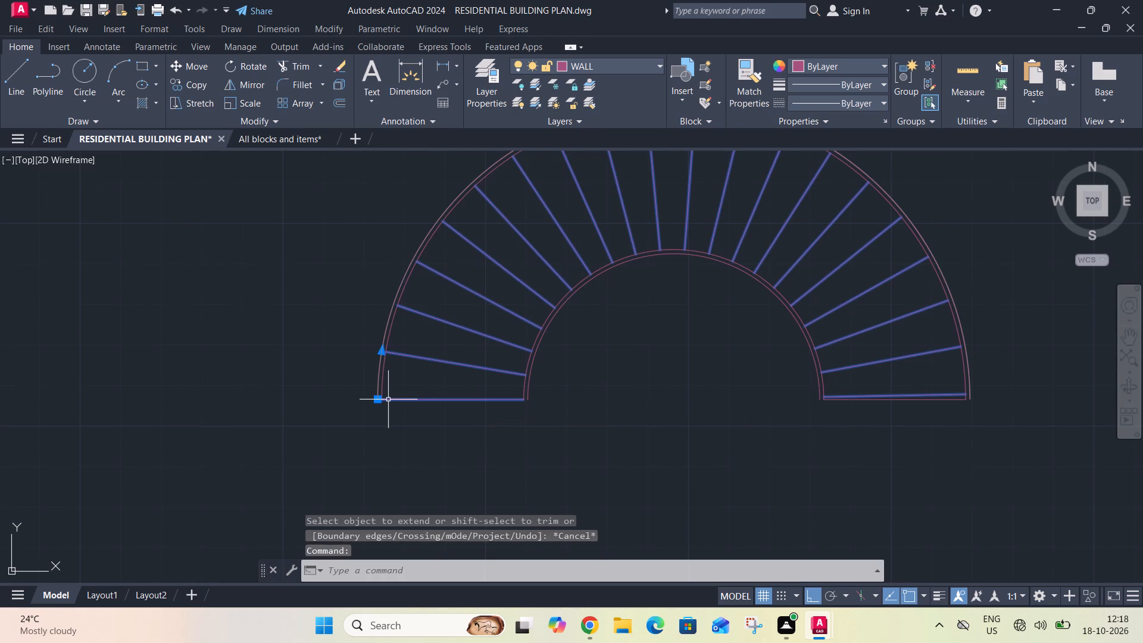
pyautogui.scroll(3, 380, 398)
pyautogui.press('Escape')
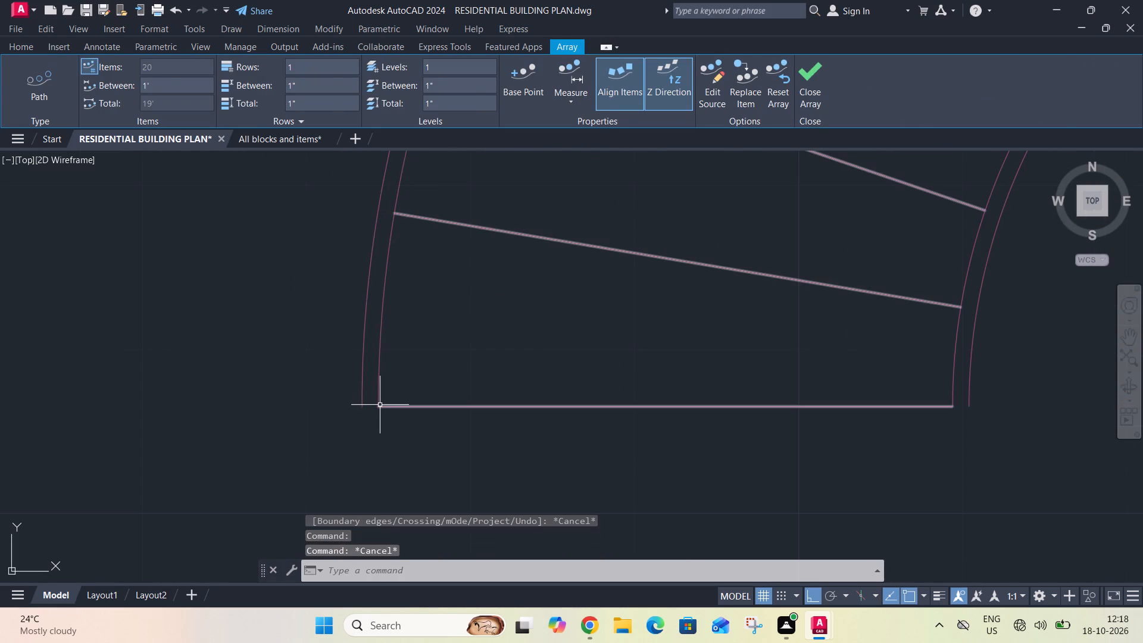
# Draw 1" lines closing the gaps between the paired arcs at both ends of the west base tread line.
pyautogui.press('l')
pyautogui.press('space')
pyautogui.click(376, 408)
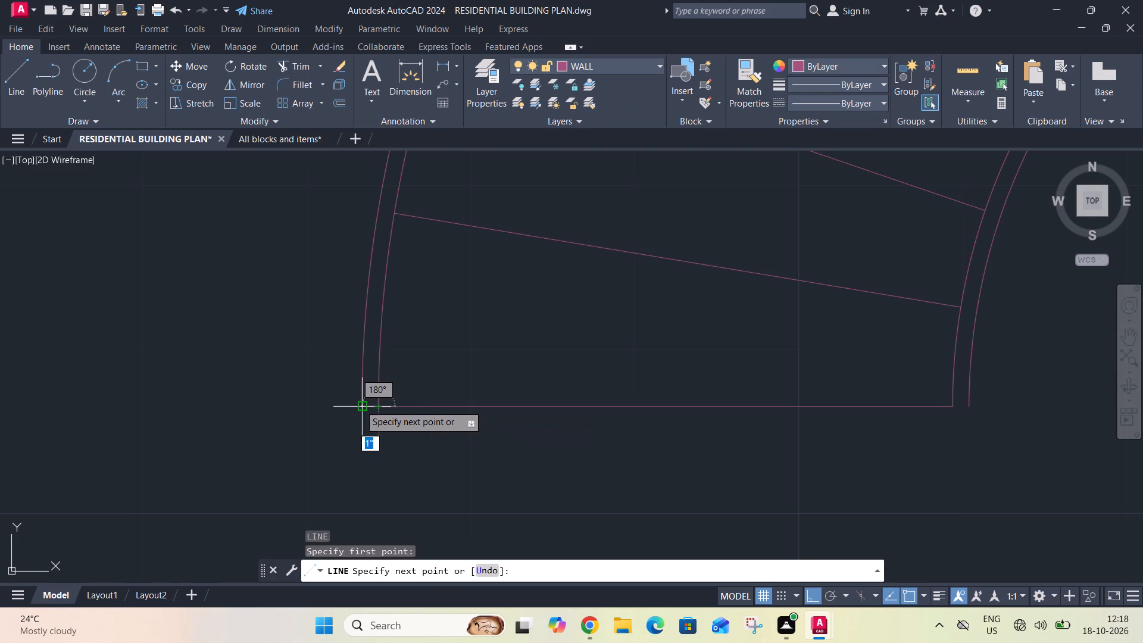
pyautogui.click(360, 405)
pyautogui.press('Escape')
pyautogui.press('l')
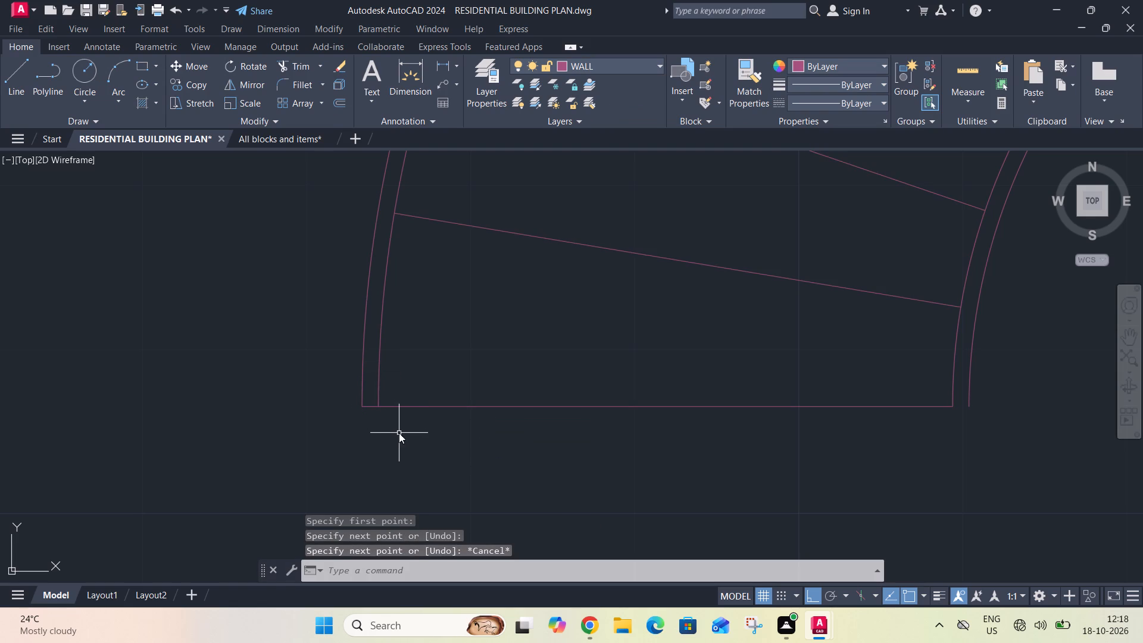
pyautogui.press('space')
pyautogui.click(954, 405)
pyautogui.moveTo(970, 407); pyautogui.dragTo(970, 413)
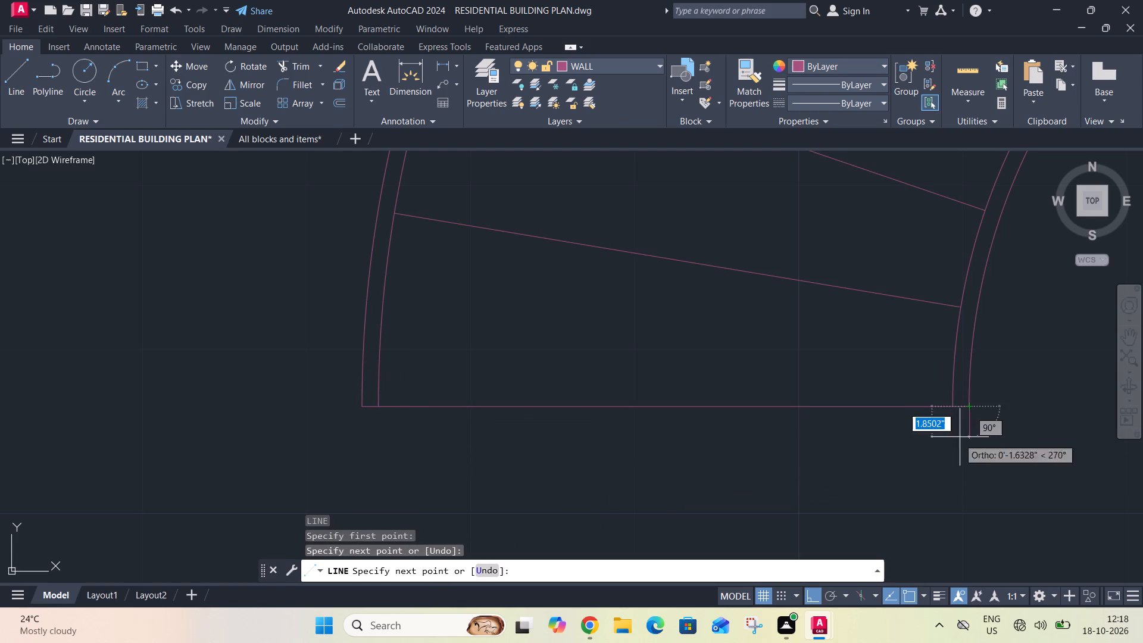
pyautogui.press('Escape')
# Draw a 1" line closing the gap between the two inner arcs at the east base line.
pyautogui.scroll(-3, 899, 472)
pyautogui.moveTo(1003, 466); pyautogui.dragTo(505, 349, button='middle')
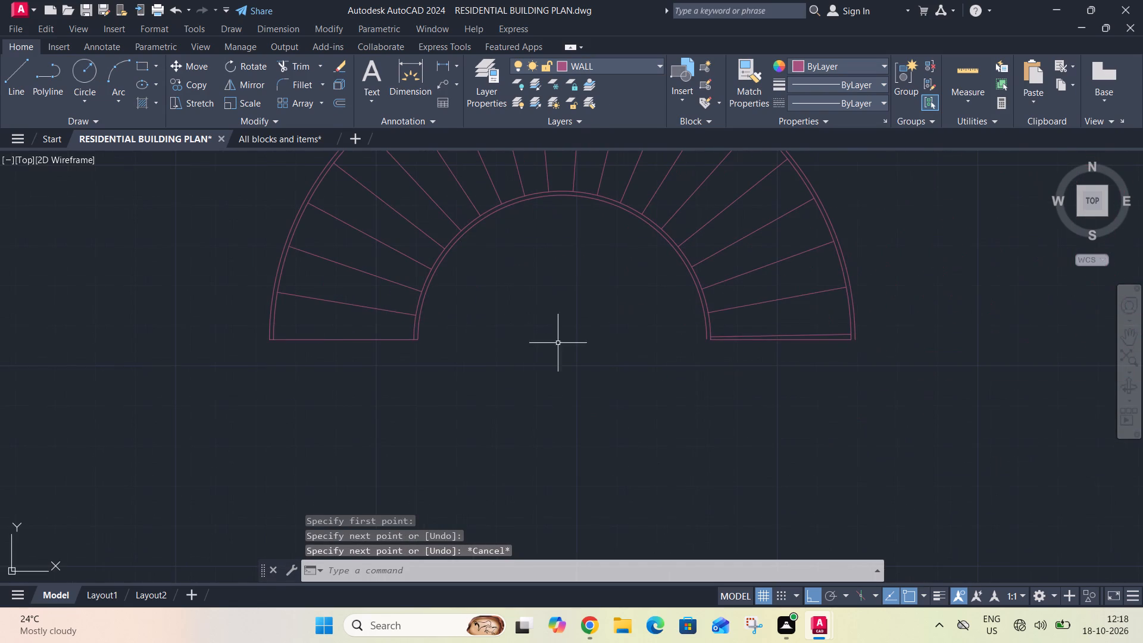
pyautogui.press('space')
pyautogui.scroll(3, 709, 341)
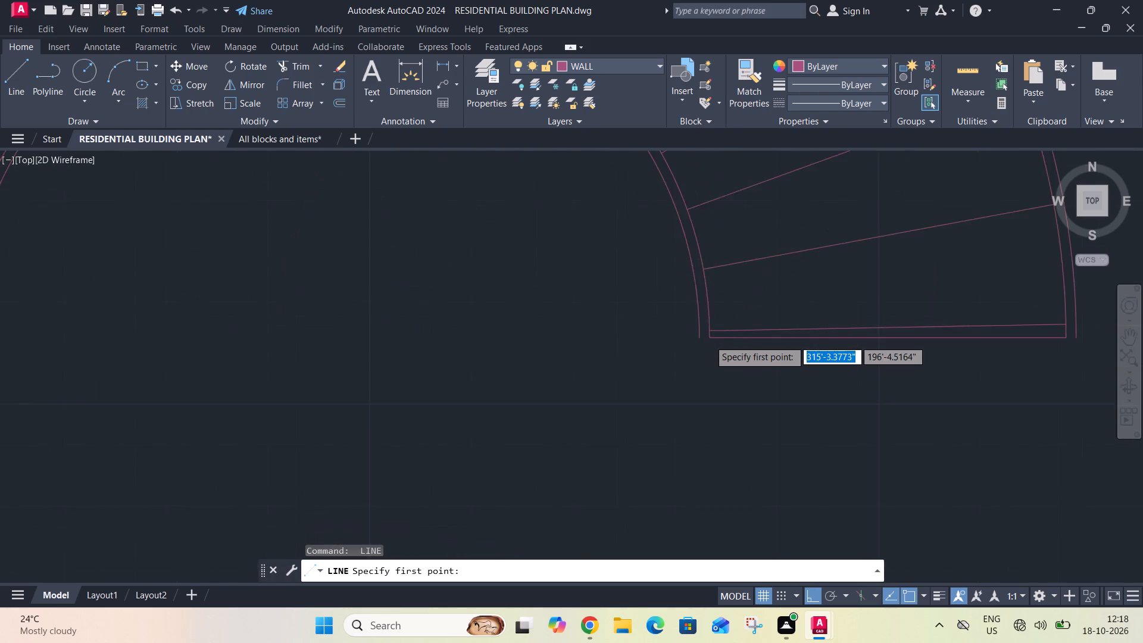
pyautogui.click(711, 338)
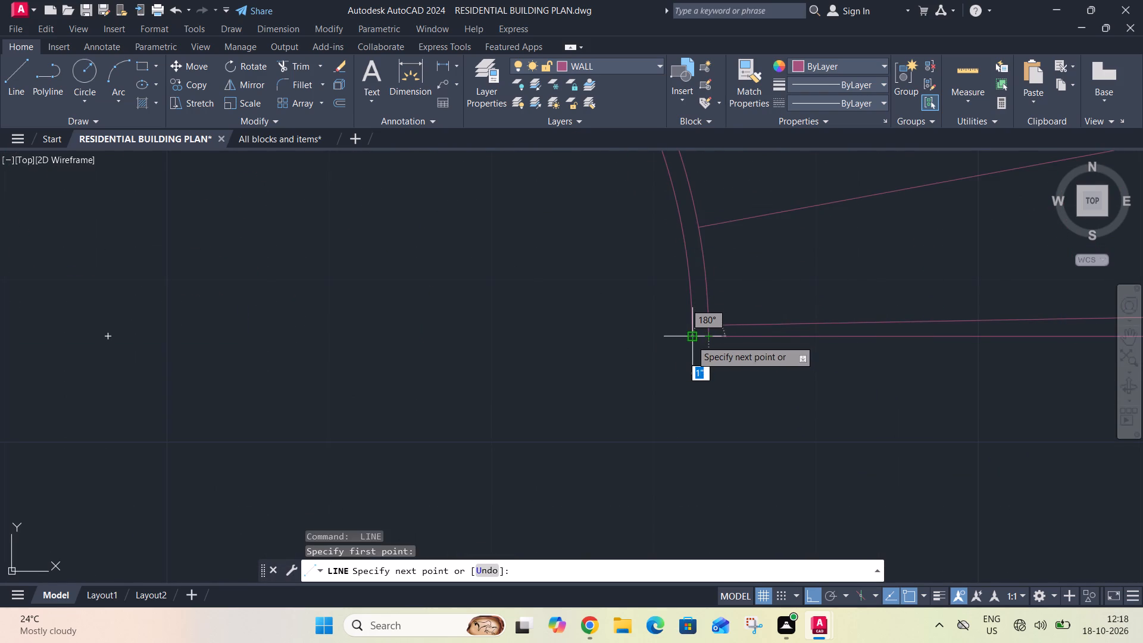
pyautogui.click(691, 340)
pyautogui.press('Escape')
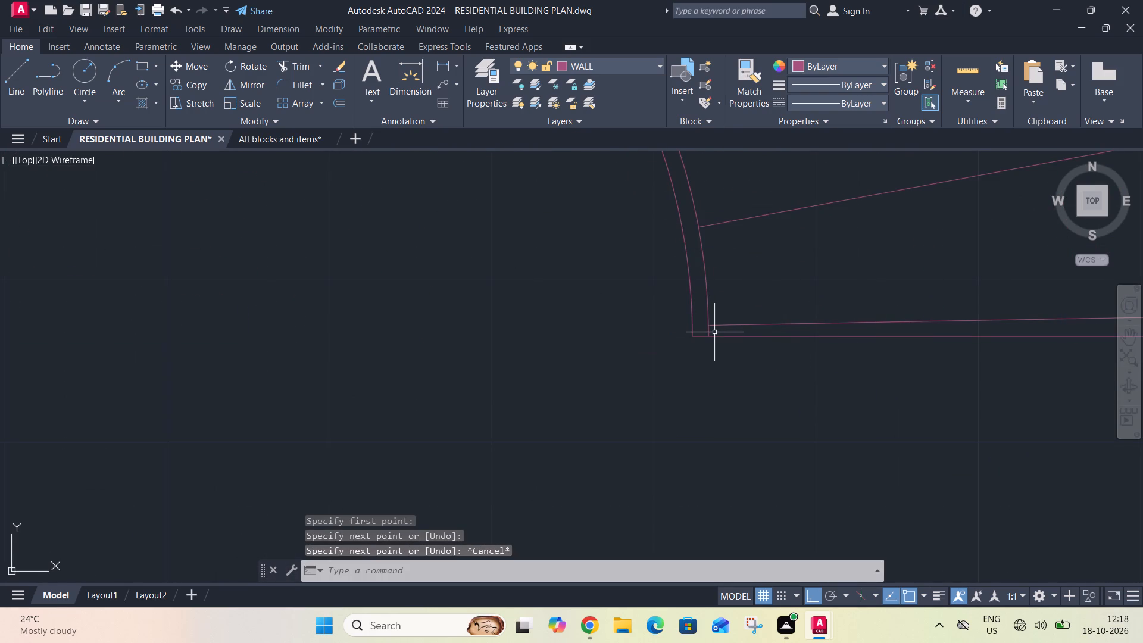
pyautogui.write('TR')
pyautogui.press('Escape')
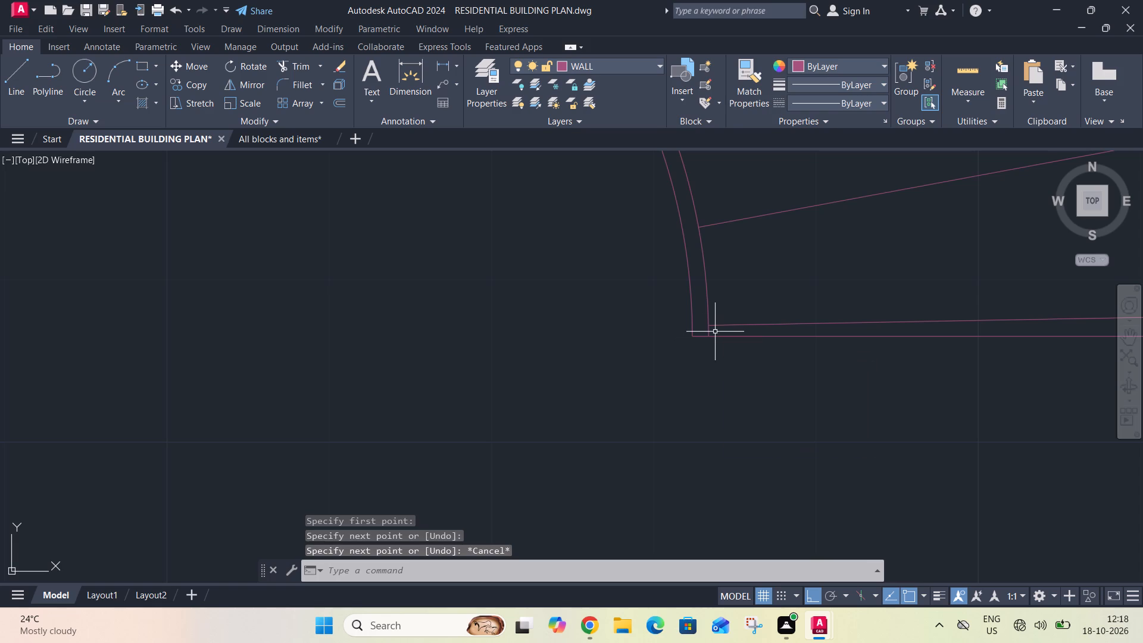
# Draw short lines carrying the last arrayed tread on the east side across the inner and outer arc pairs.
pyautogui.write('L')
pyautogui.press('space')
pyautogui.click(711, 326)
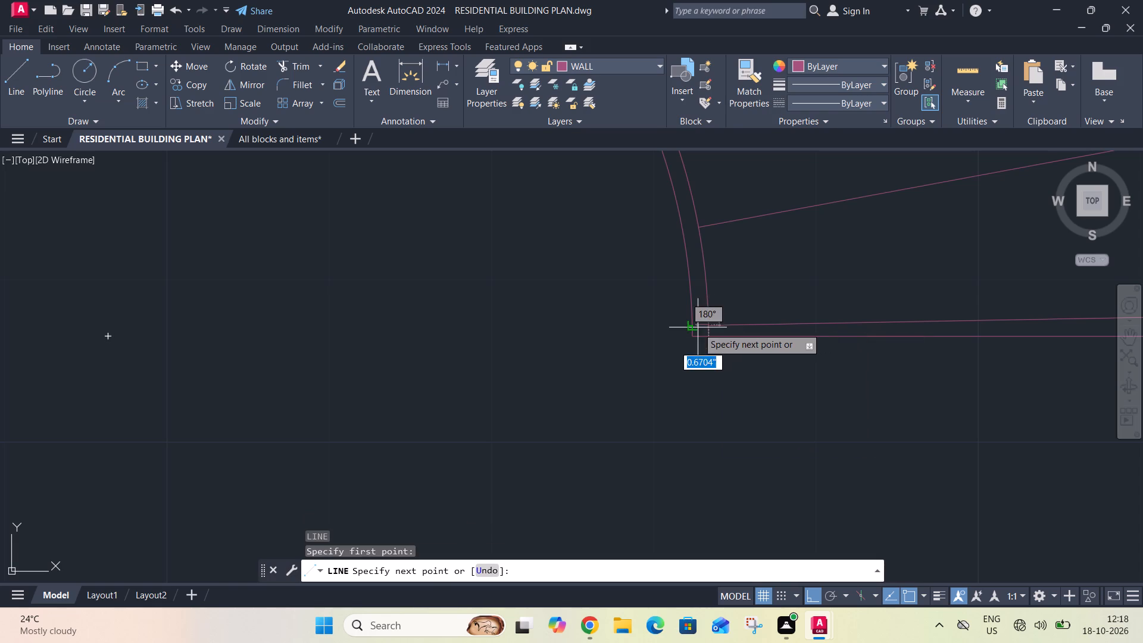
pyautogui.click(693, 327)
pyautogui.press('Escape')
pyautogui.moveTo(785, 368); pyautogui.dragTo(533, 360, button='middle')
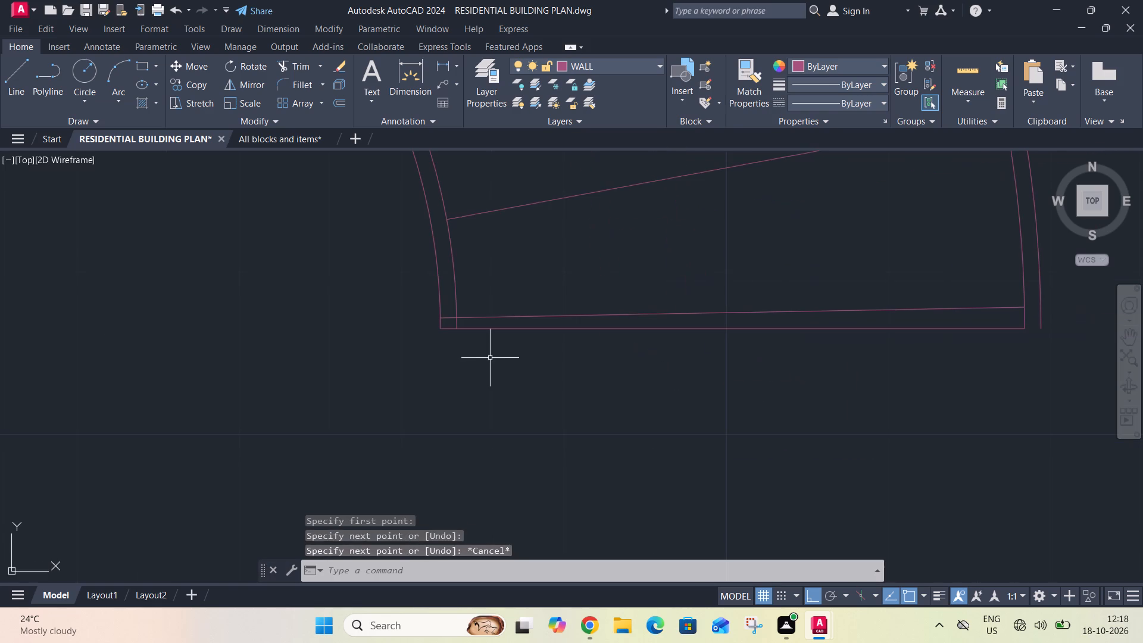
pyautogui.press('l')
pyautogui.press('space')
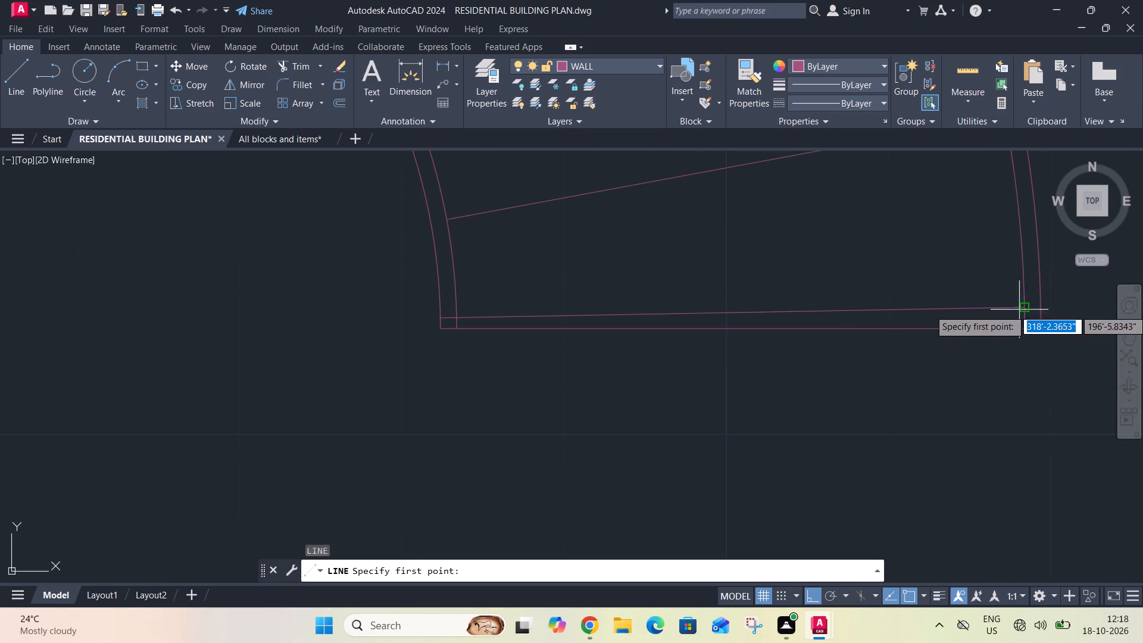
pyautogui.click(1019, 310)
pyautogui.moveTo(1037, 310); pyautogui.dragTo(1038, 315)
pyautogui.press('Escape')
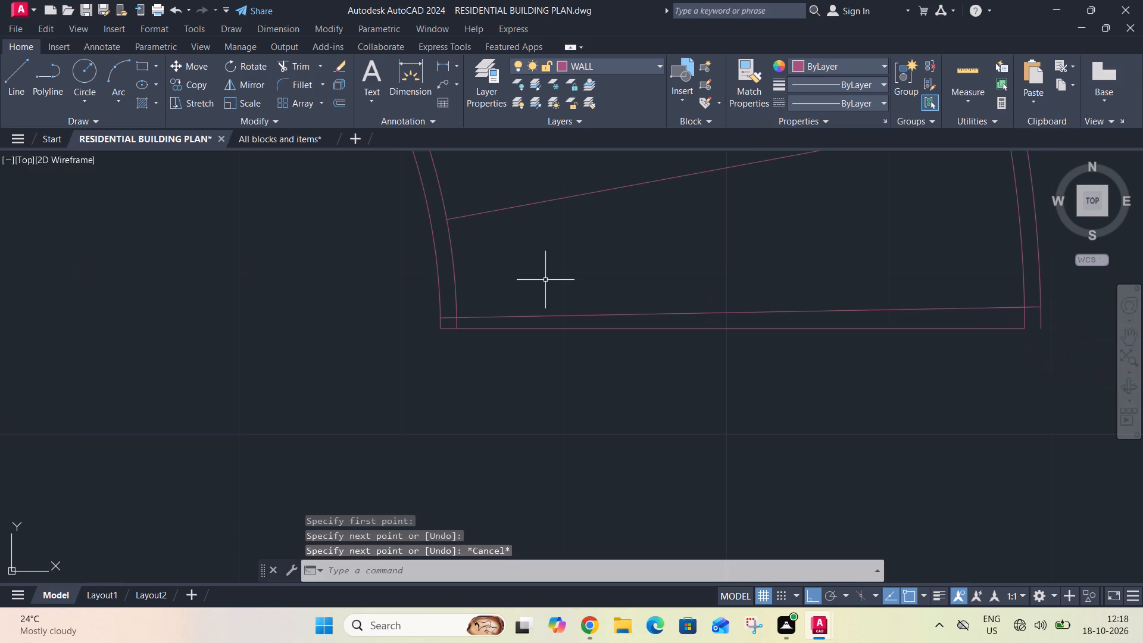
# Trim the inner and outer arc ends that project below the last east tread.
pyautogui.write('TR')
pyautogui.press('space')
pyautogui.moveTo(435, 321); pyautogui.dragTo(442, 323)
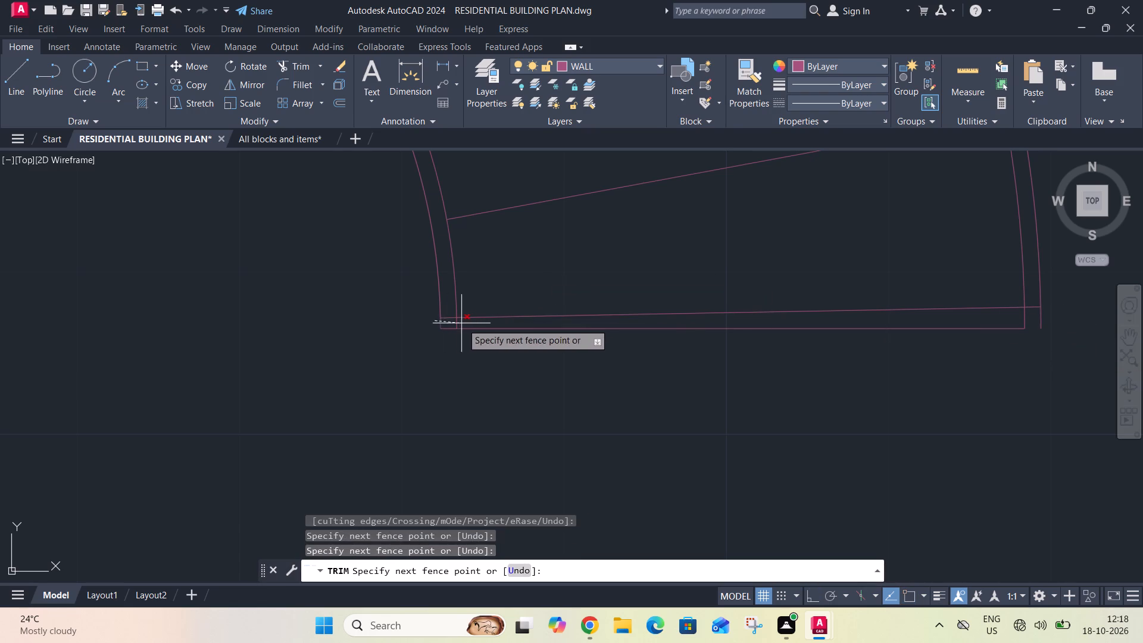
pyautogui.click(518, 326)
pyautogui.moveTo(1014, 323); pyautogui.dragTo(1022, 321)
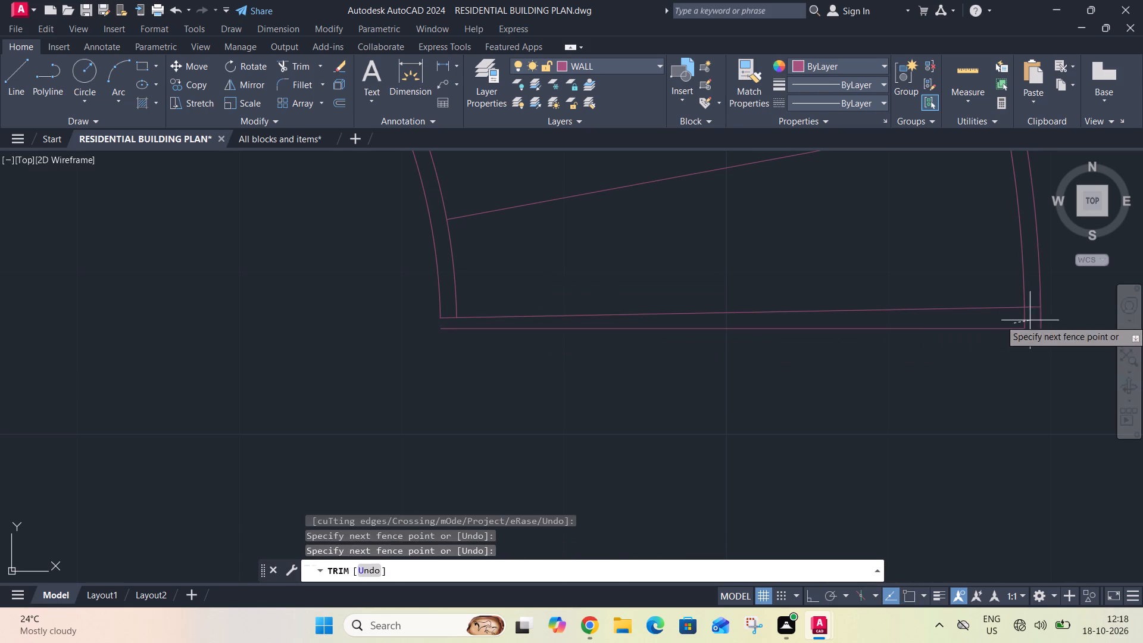
pyautogui.click(1064, 318)
pyautogui.press('Escape')
# Erase the leftover east base line below the last tread.
pyautogui.click(970, 319)
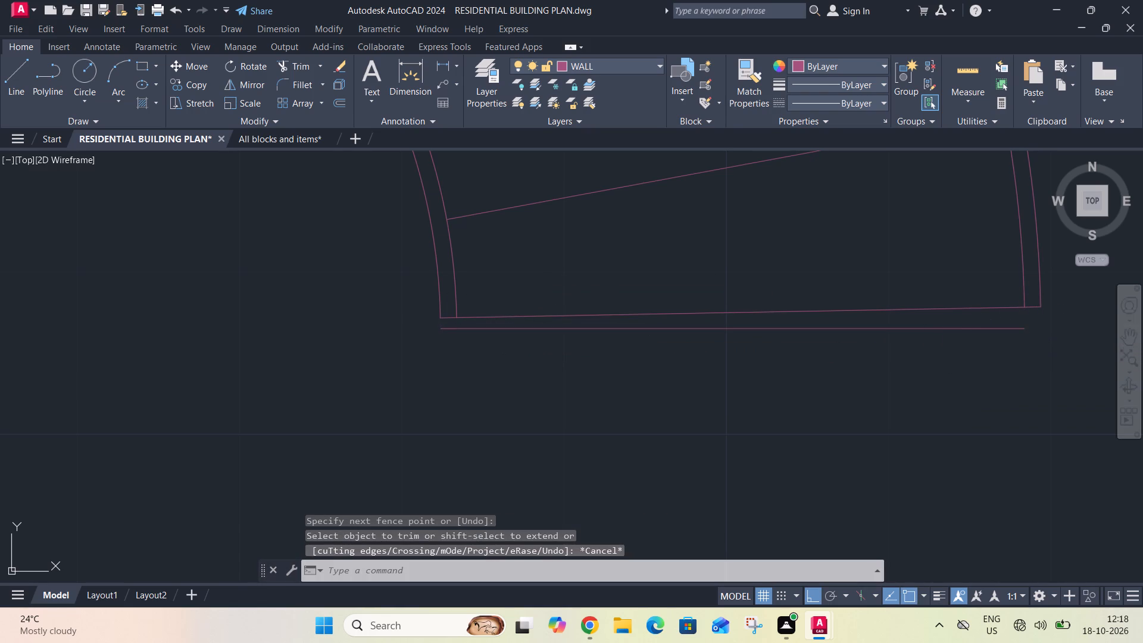
pyautogui.click(928, 342)
pyautogui.press('Delete')
pyautogui.scroll(-3, 891, 321)
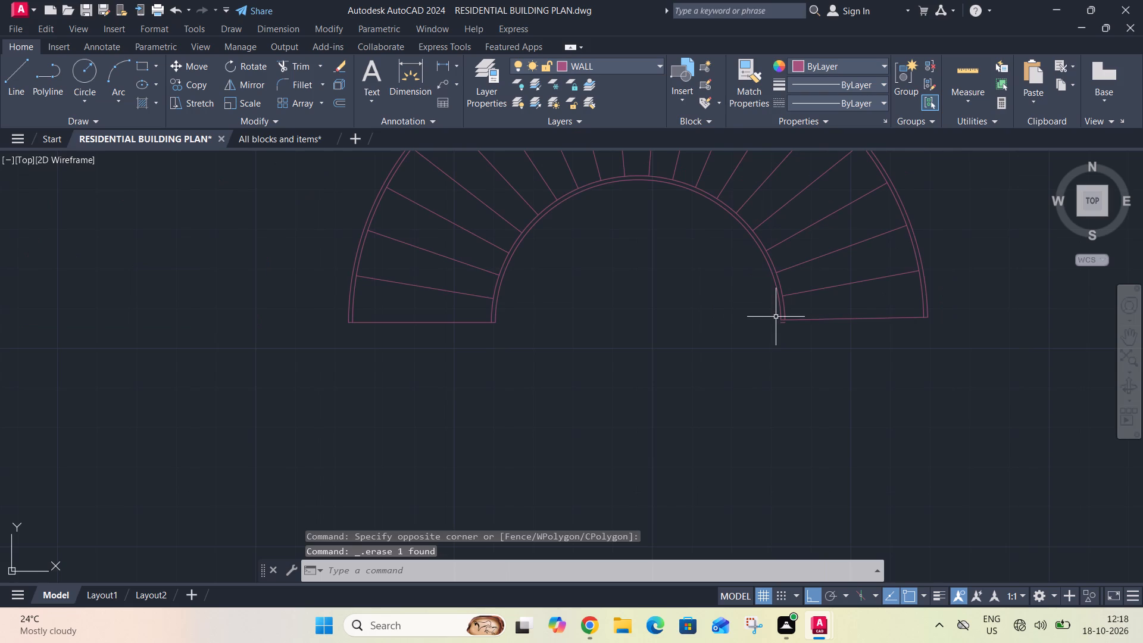
# Erase the leftover short line below the east ends of the stair's two inner arcs.
pyautogui.scroll(5, 776, 317)
pyautogui.click(816, 349)
pyautogui.click(759, 395)
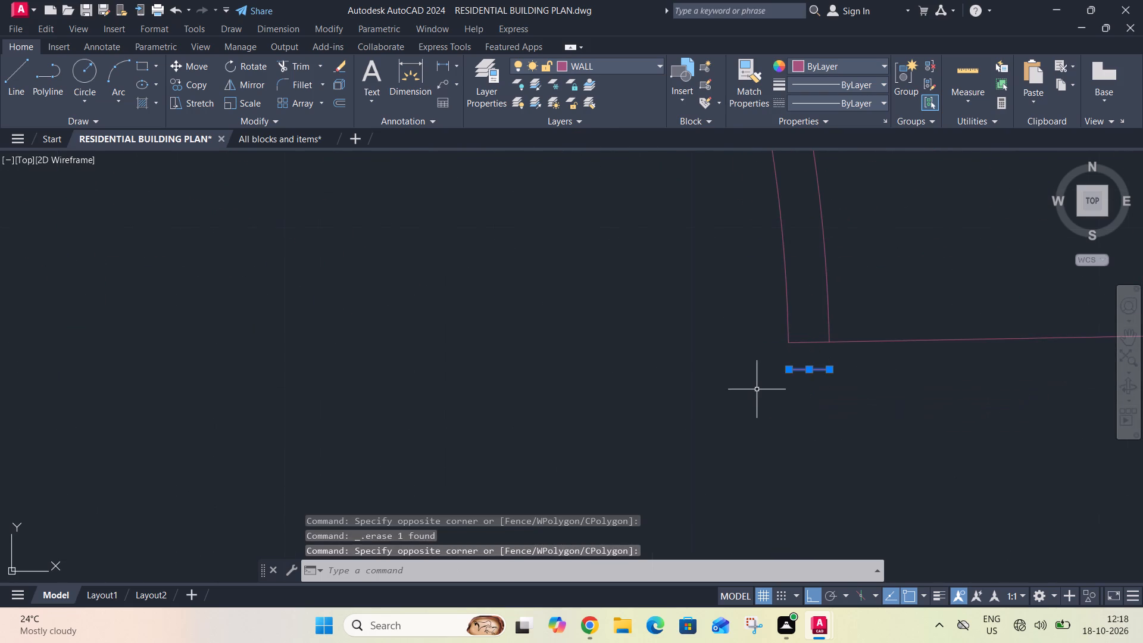
pyautogui.press('Delete')
# Move the whole stair by its arc centre to the empty space just east of the plan's northeast room, with Ortho off.
pyautogui.scroll(-6, 755, 386)
pyautogui.moveTo(412, 202); pyautogui.dragTo(417, 201)
pyautogui.click(876, 419)
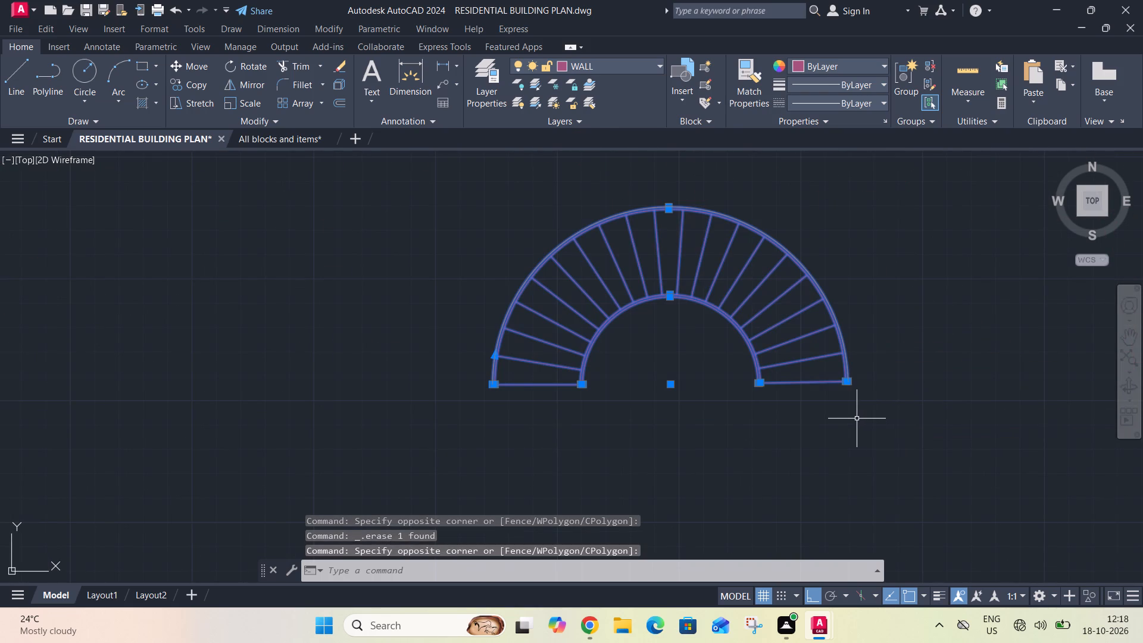
pyautogui.press('m')
pyautogui.press('space')
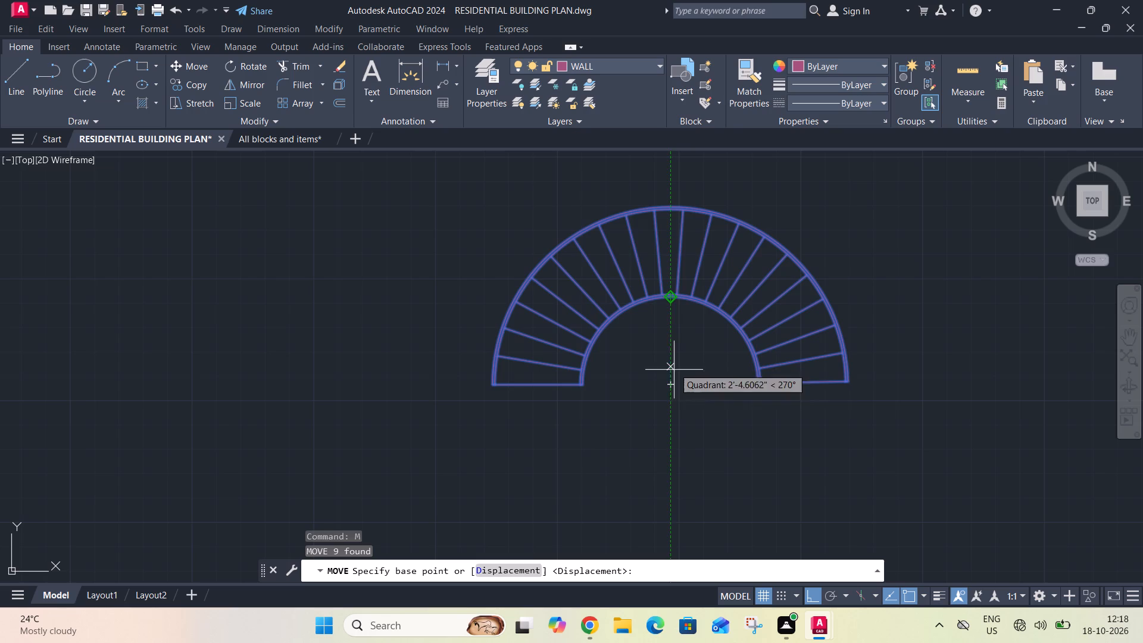
pyautogui.moveTo(674, 388); pyautogui.dragTo(679, 372)
pyautogui.scroll(-4, 734, 321)
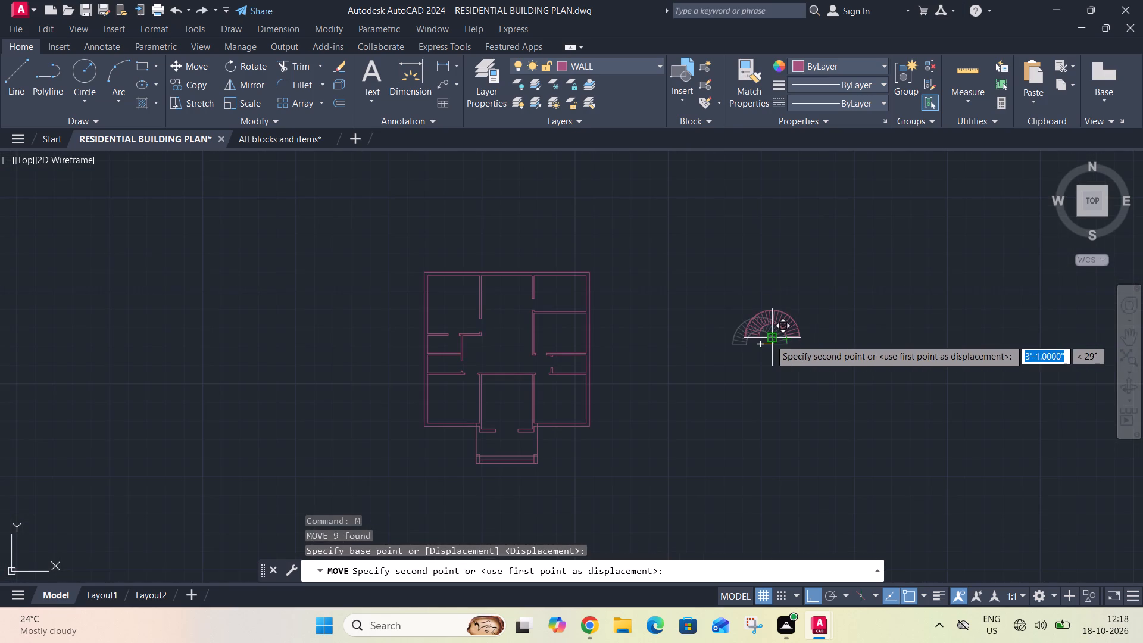
pyautogui.press('F8')
pyautogui.scroll(3, 516, 304)
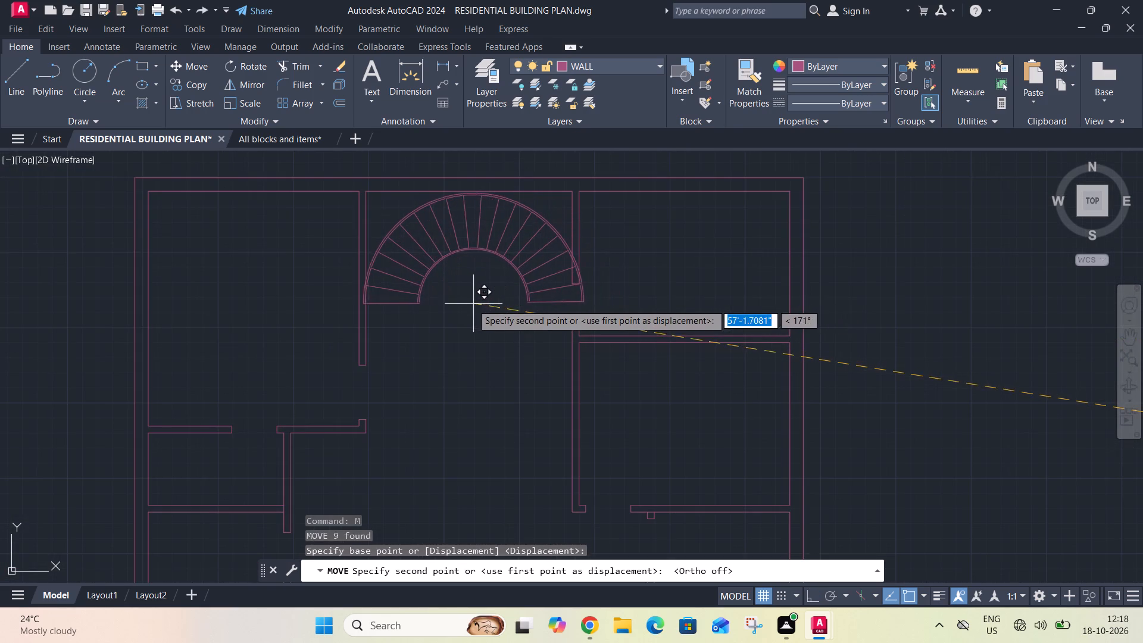
pyautogui.scroll(-1, 713, 327)
pyautogui.click(862, 306)
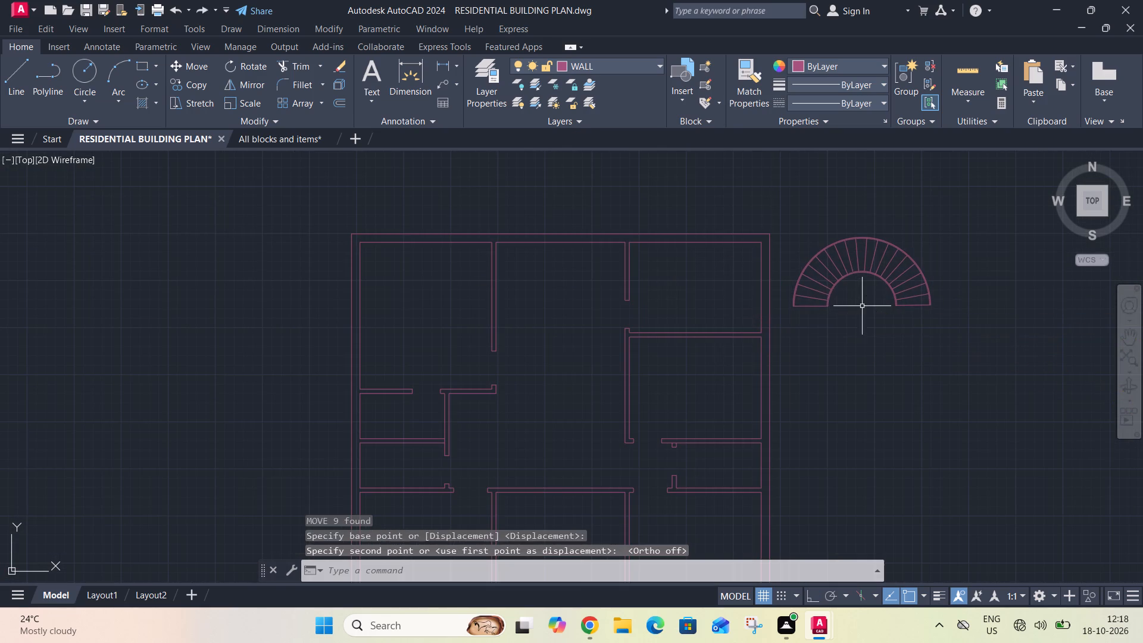
# Scale the whole stair down about its arc centre by a factor of about 0.75.
pyautogui.click(789, 221)
pyautogui.click(939, 337)
pyautogui.press('s')
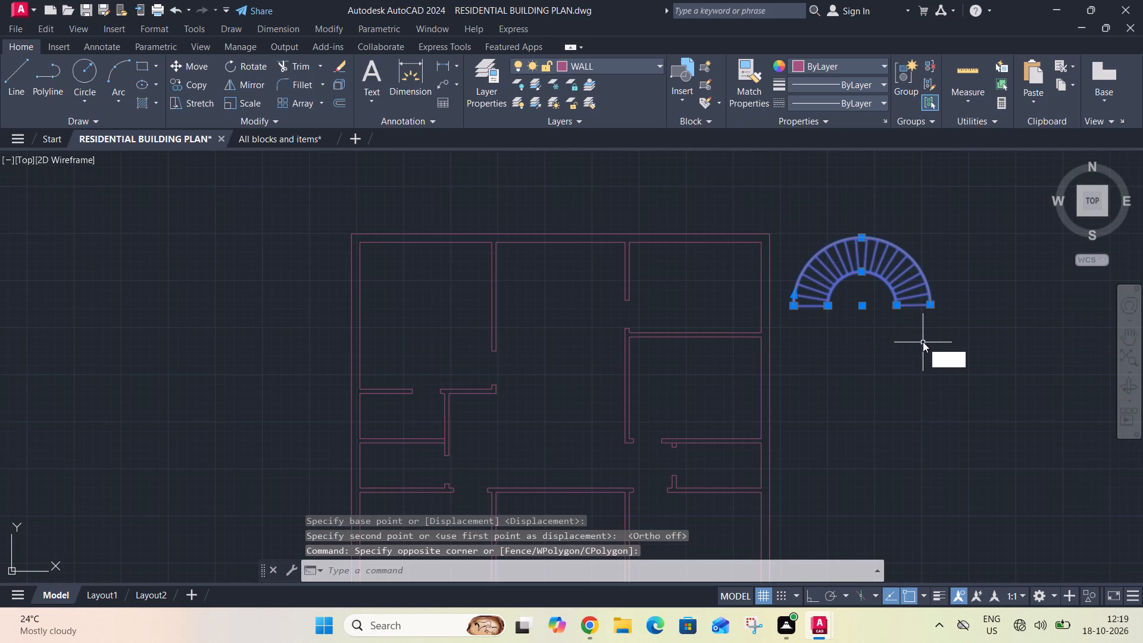
pyautogui.press('c')
pyautogui.press('space')
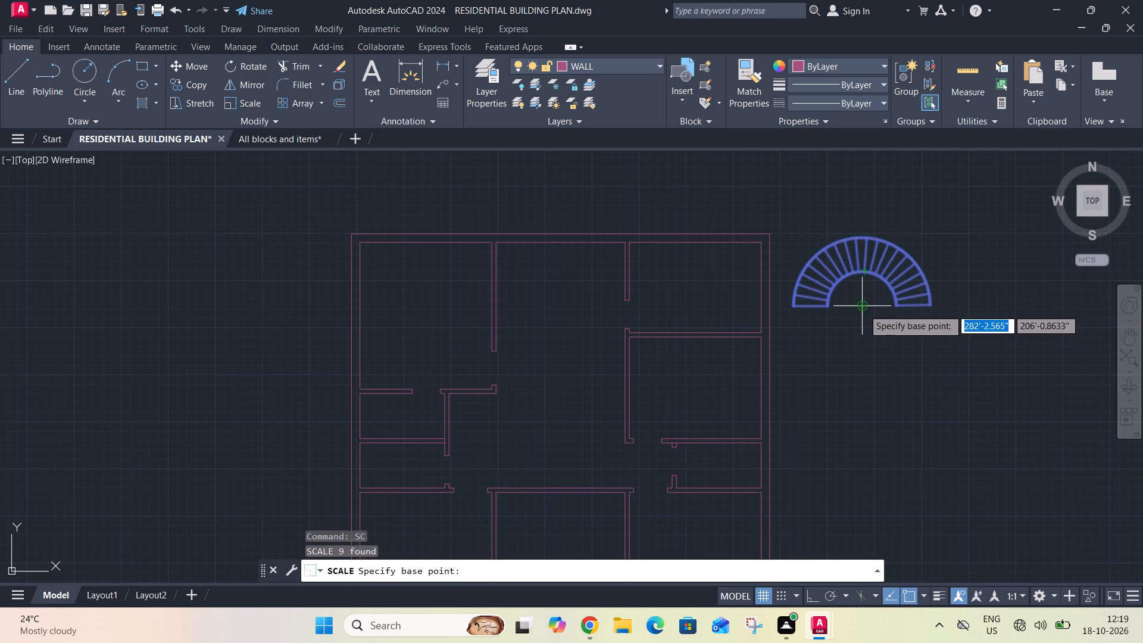
pyautogui.click(863, 309)
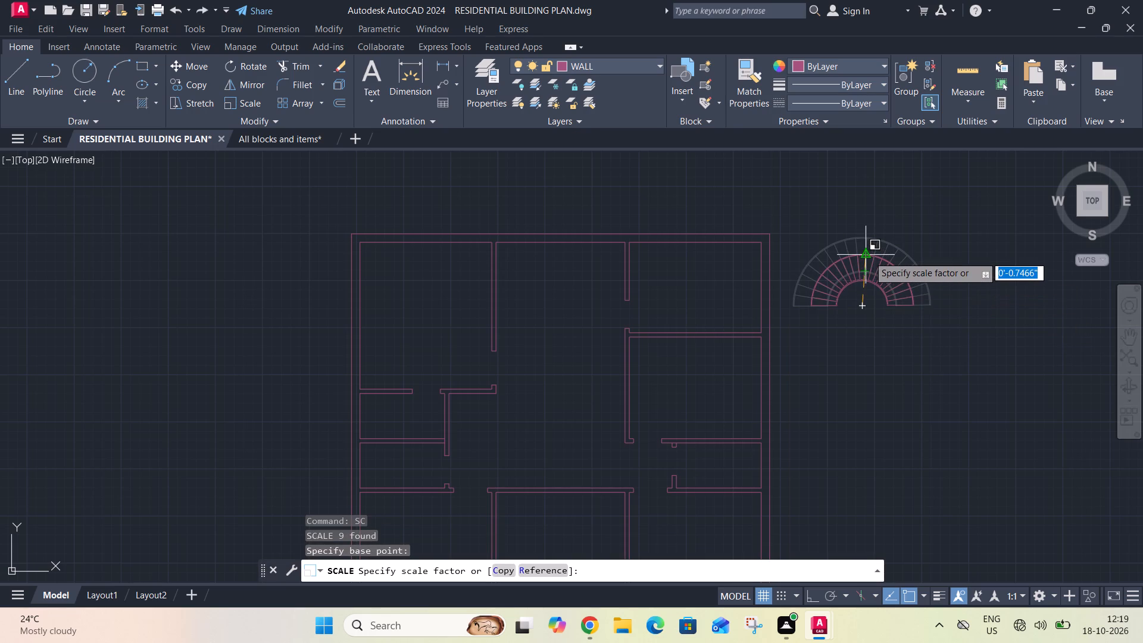
pyautogui.click(869, 256)
# Move the scaled stair by its arc centre into the north middle room, between the two partition walls.
pyautogui.click(808, 248)
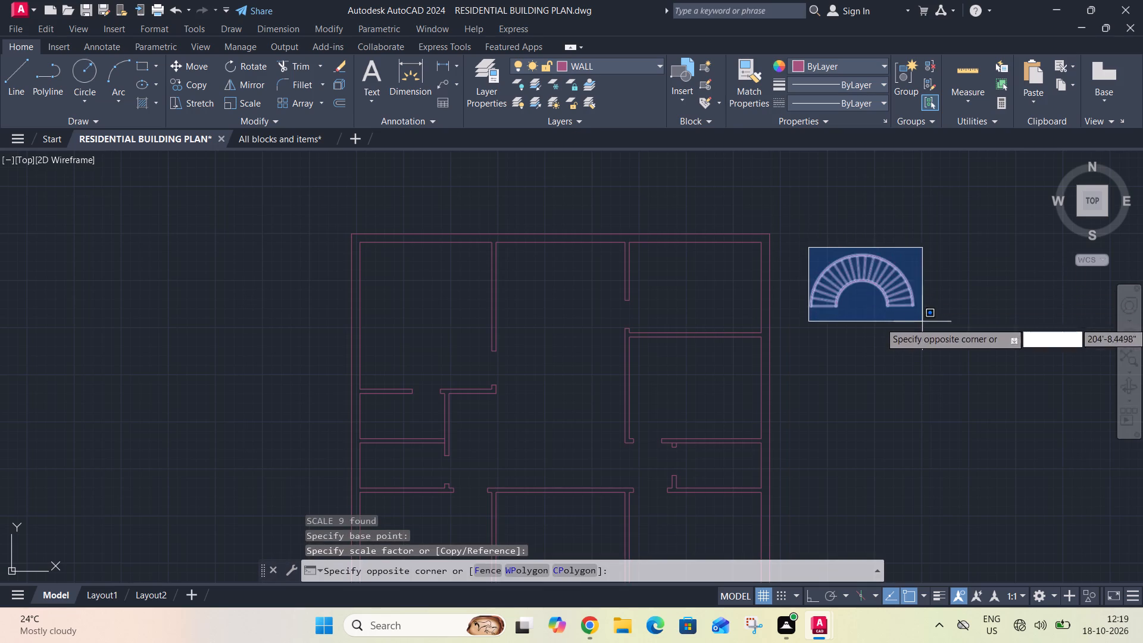
pyautogui.click(925, 323)
pyautogui.press('m')
pyautogui.press('space')
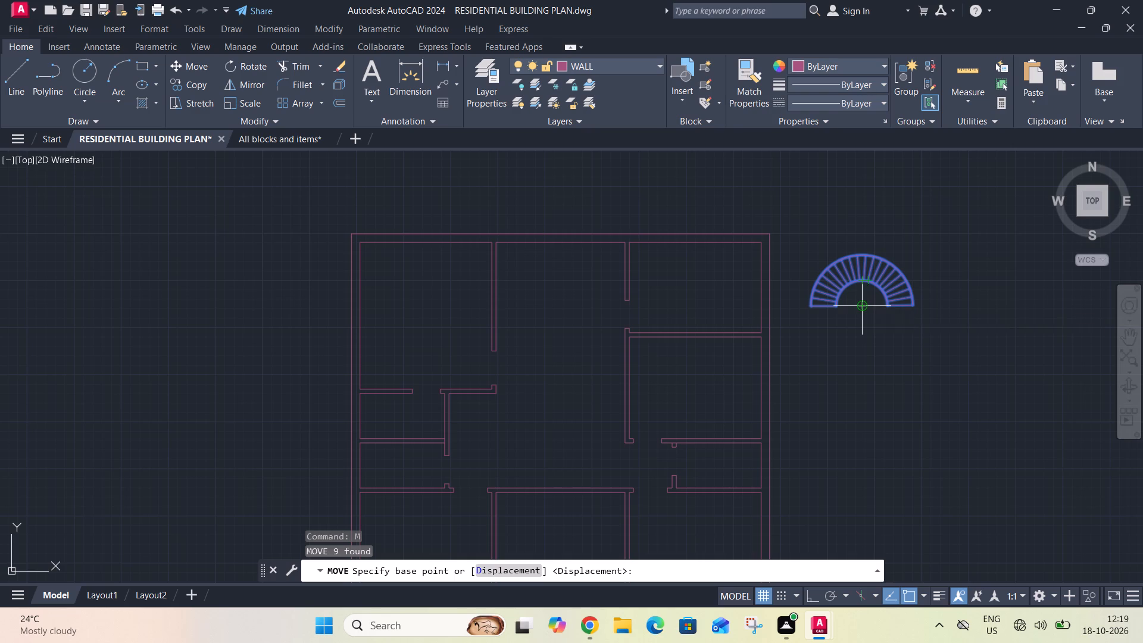
pyautogui.click(863, 304)
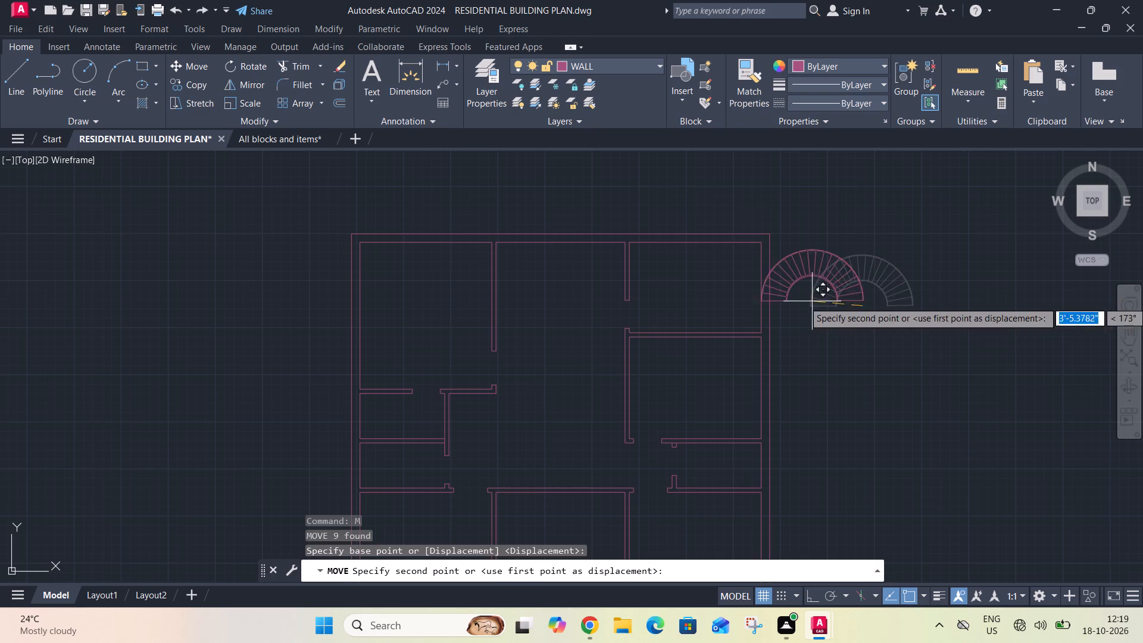
pyautogui.scroll(2, 552, 298)
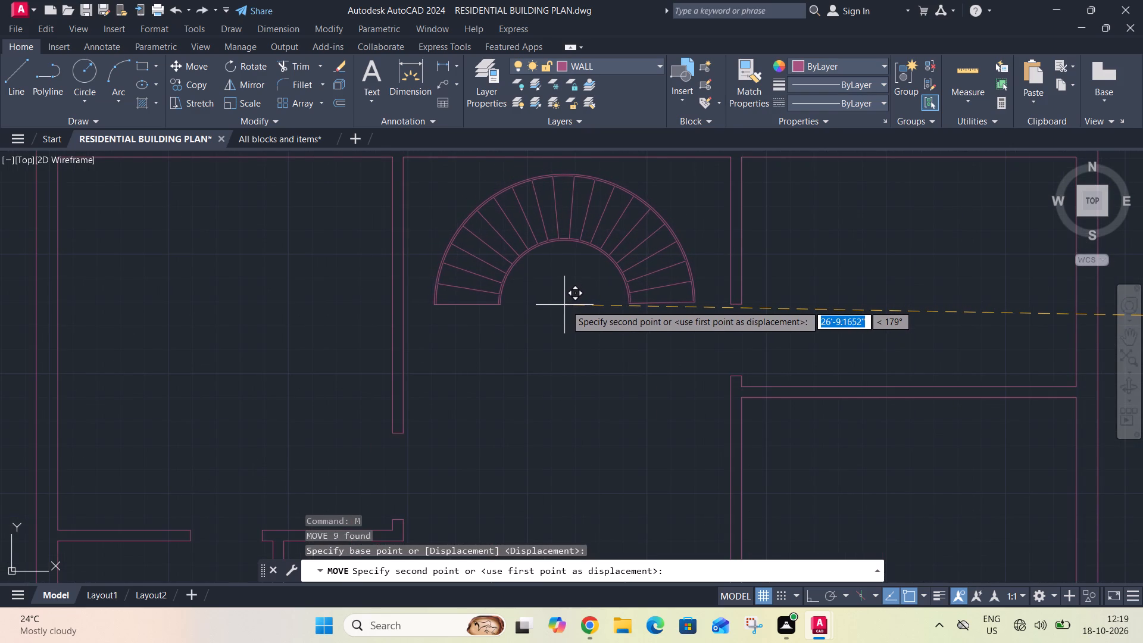
pyautogui.click(570, 298)
# Scale the stair up about its arc centre by about 1.25, taking its outer arc to the north wall's outer line.
pyautogui.scroll(-3, 570, 299)
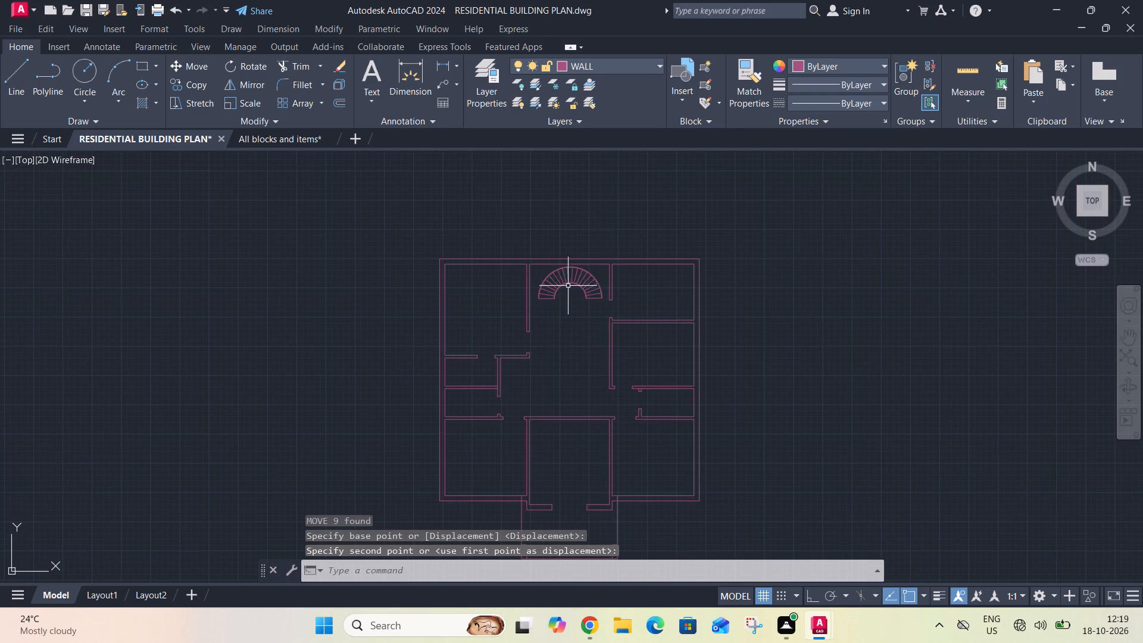
pyautogui.scroll(2, 555, 278)
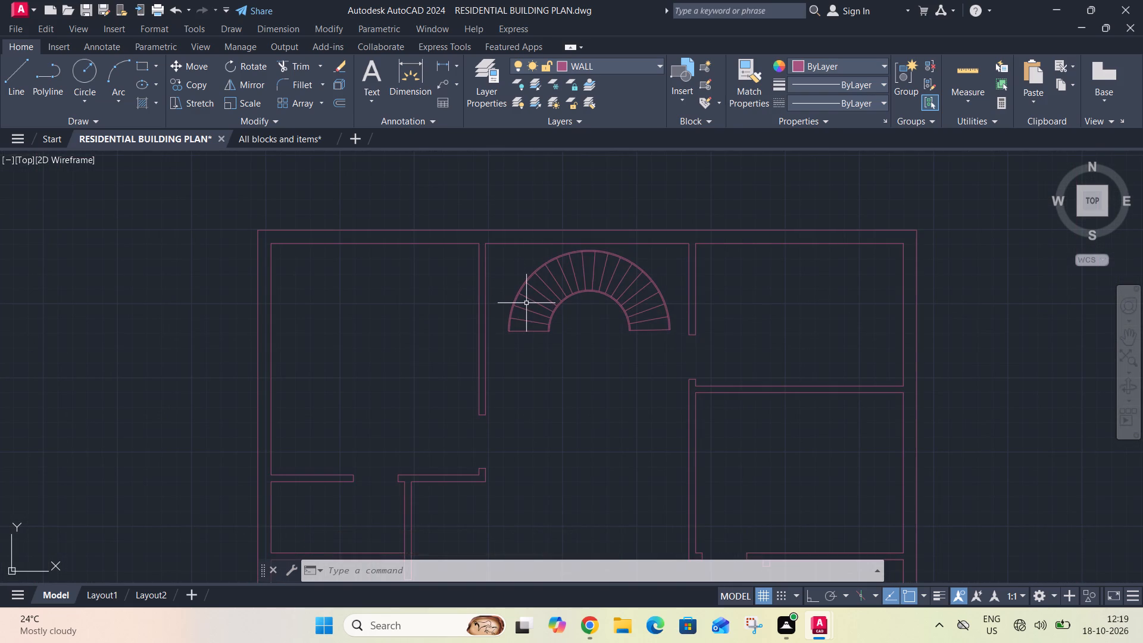
pyautogui.click(525, 258)
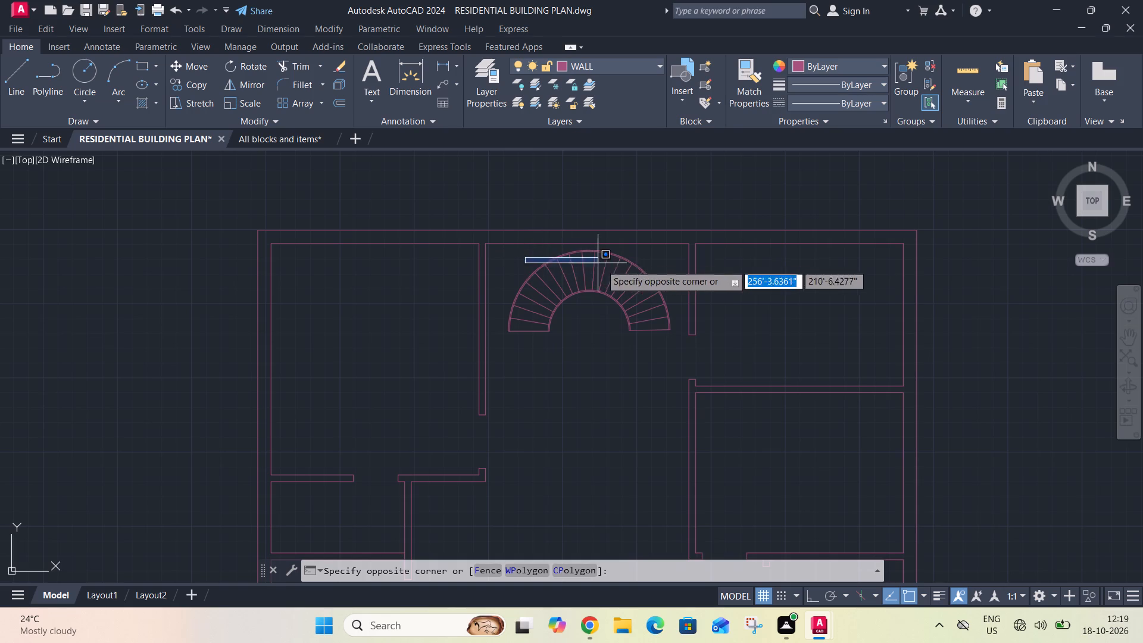
pyautogui.click(680, 347)
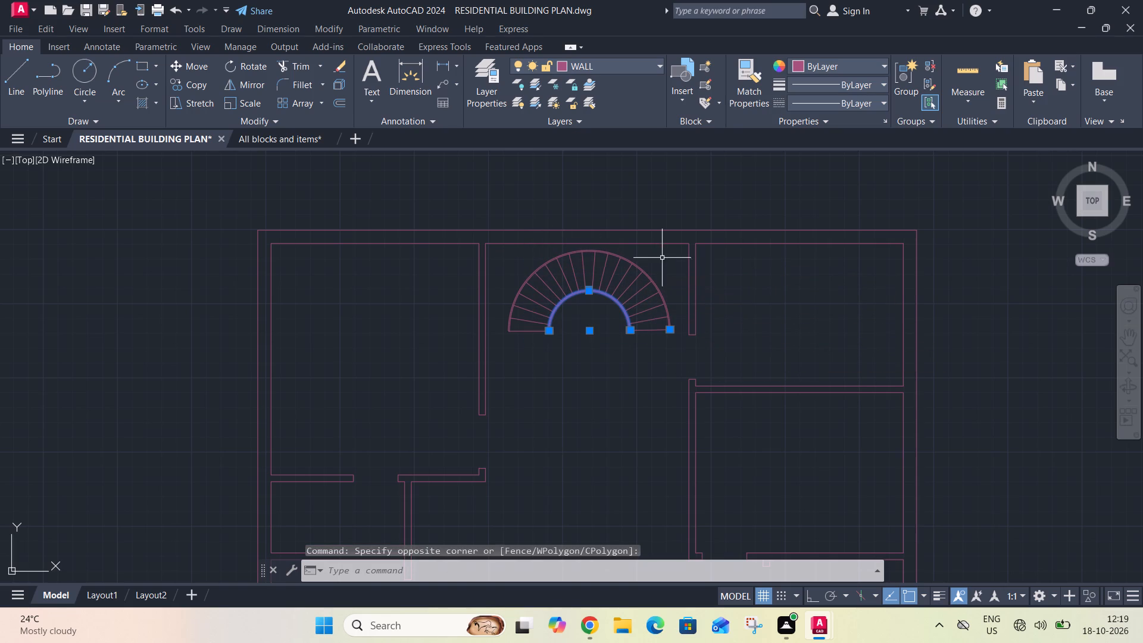
pyautogui.click(674, 250)
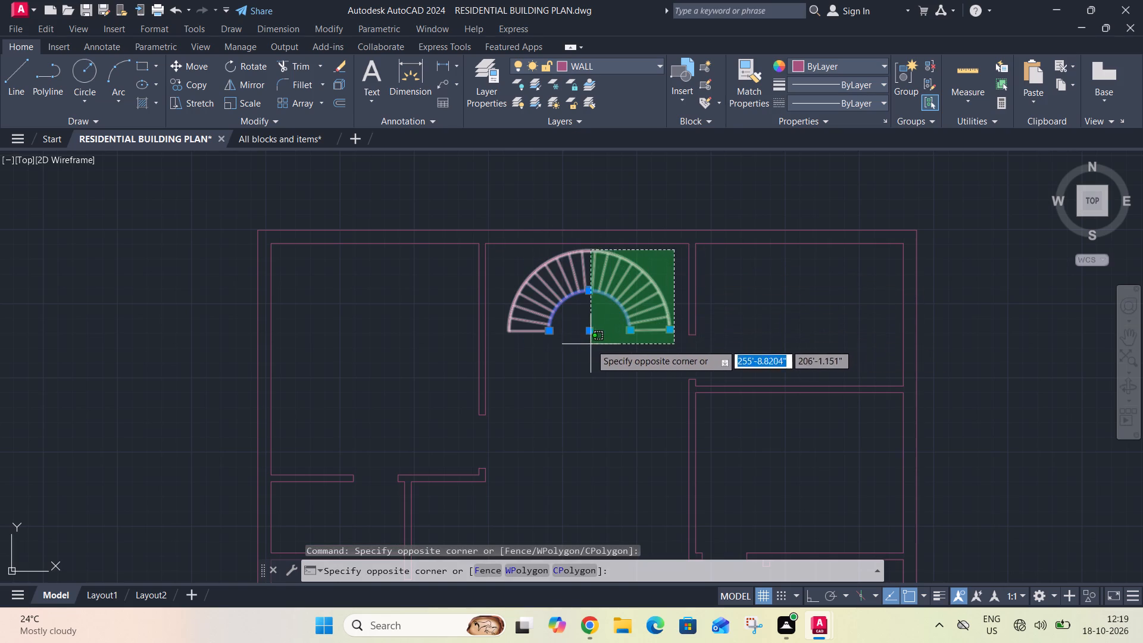
pyautogui.click(504, 361)
pyautogui.scroll(2, 590, 263)
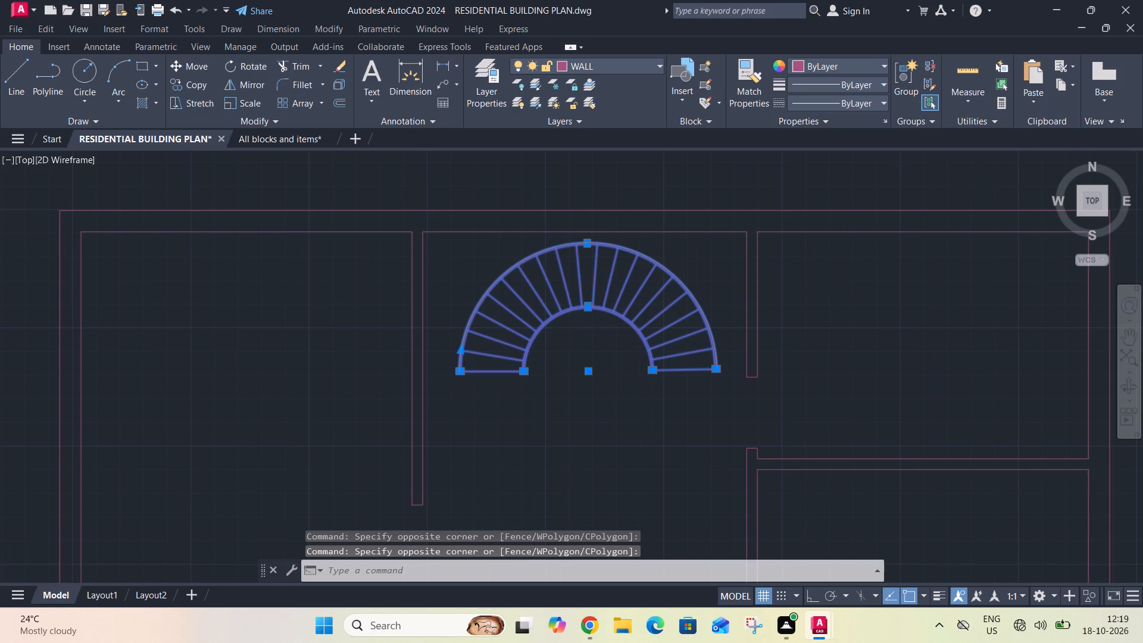
pyautogui.write('SC')
pyautogui.press('space')
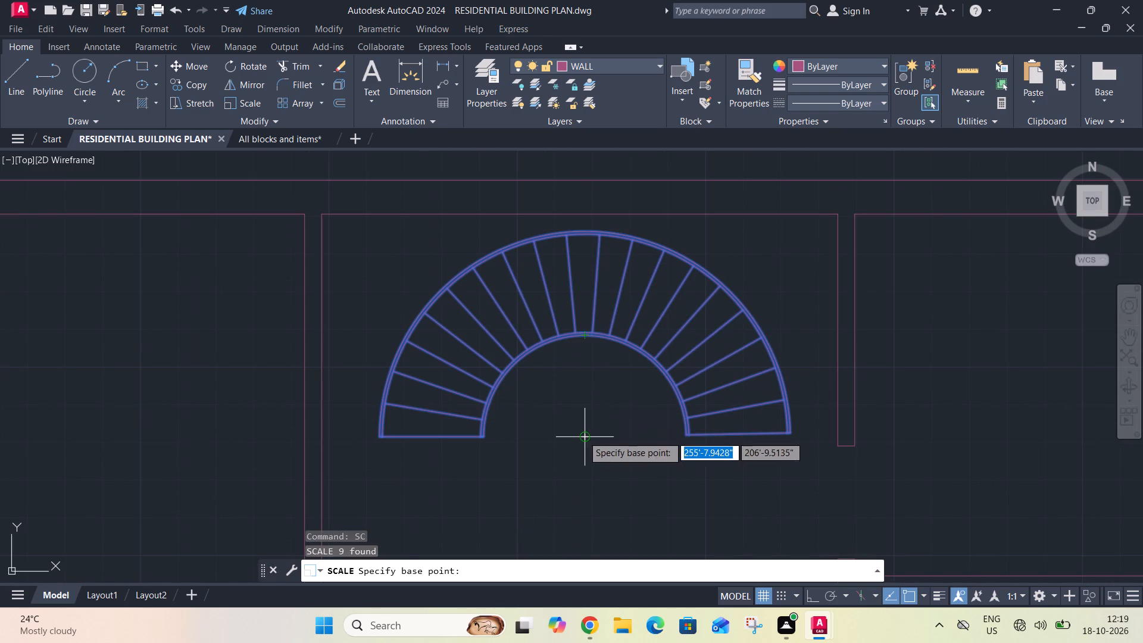
pyautogui.click(587, 436)
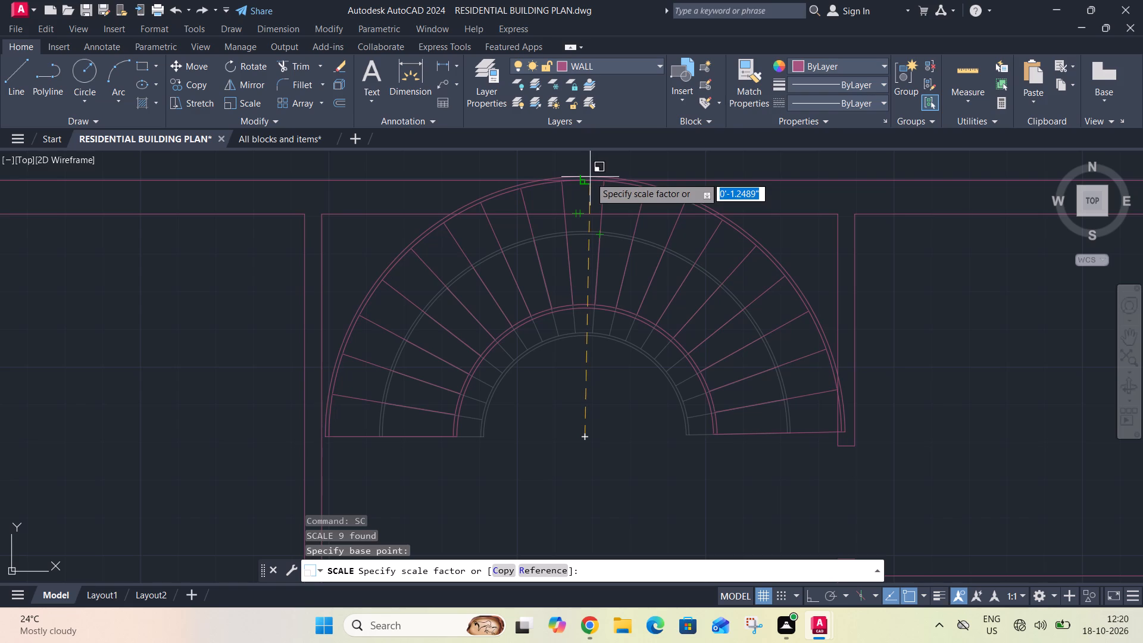
pyautogui.click(586, 179)
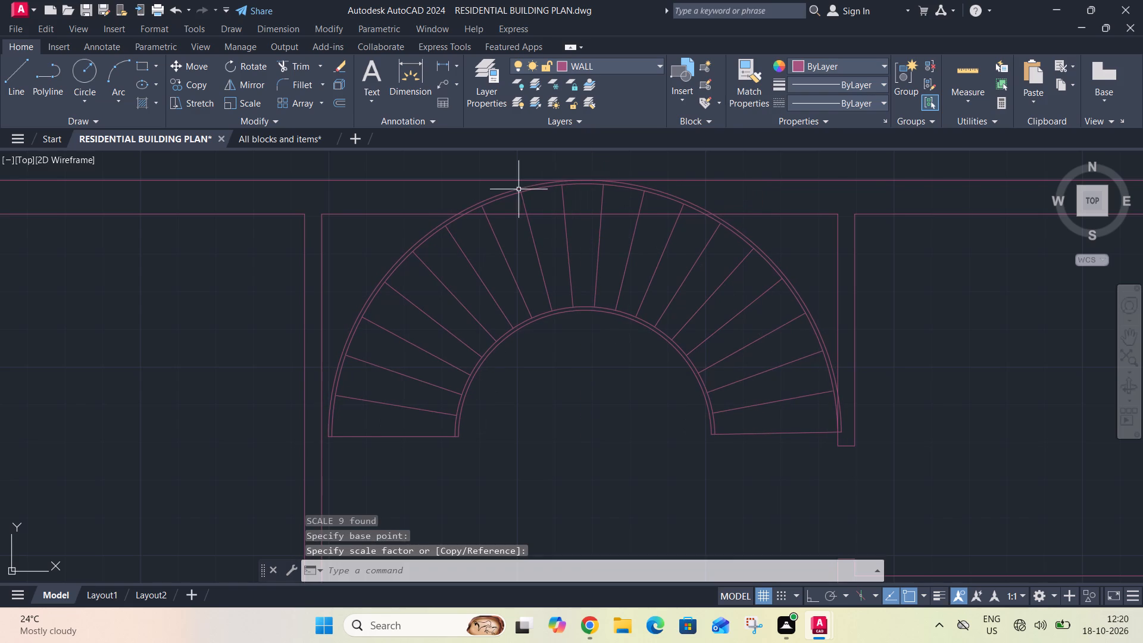
# Move the stair's arcs and treads about 10" southwest so the outer arc meets the north wall's inner face.
pyautogui.click(424, 227)
pyautogui.click(363, 345)
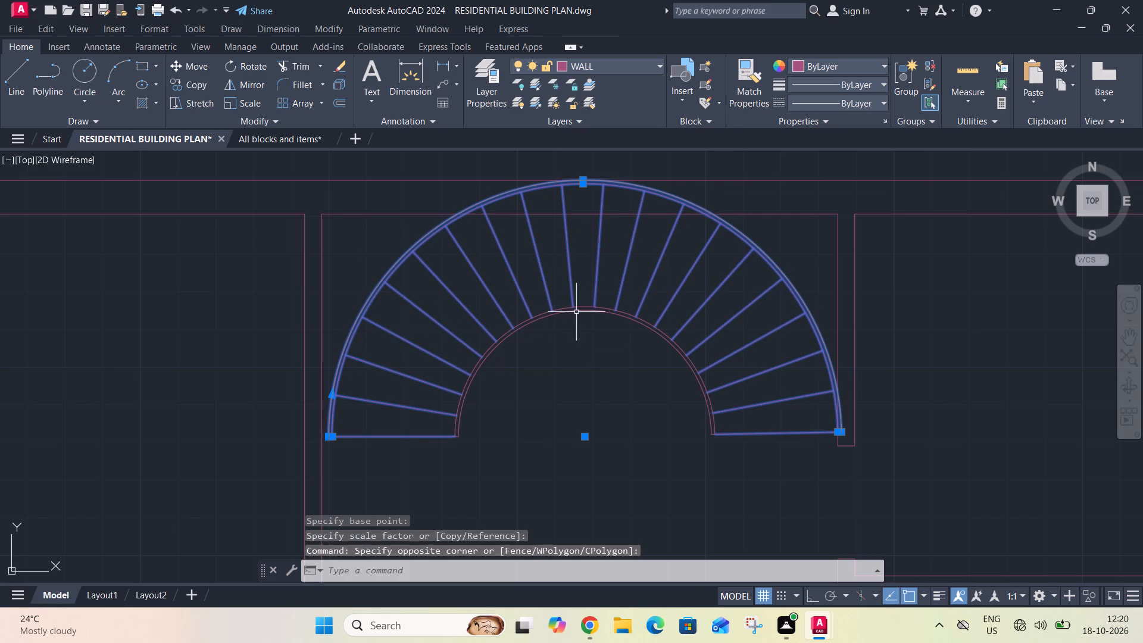
pyautogui.click(588, 291)
pyautogui.click(552, 345)
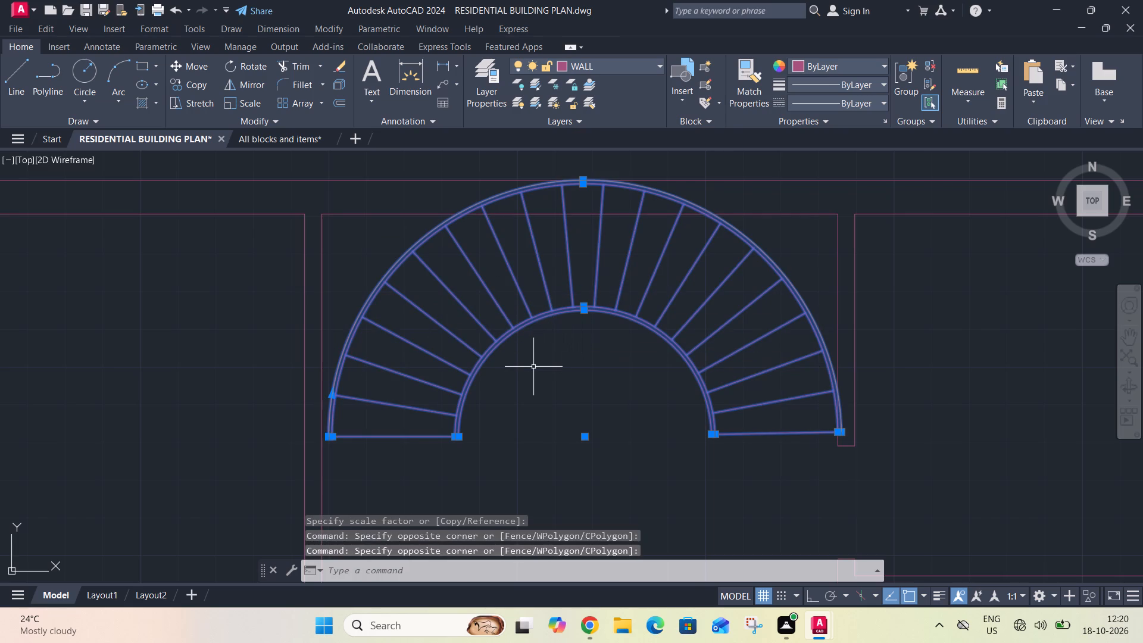
pyautogui.write('M')
pyautogui.press('space')
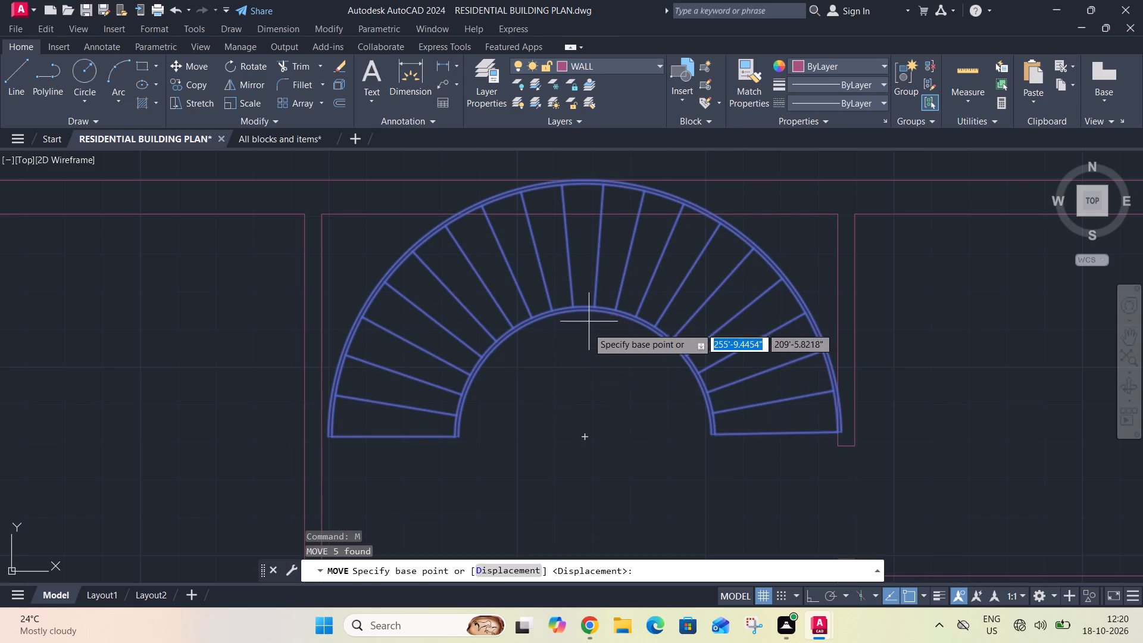
pyautogui.click(585, 434)
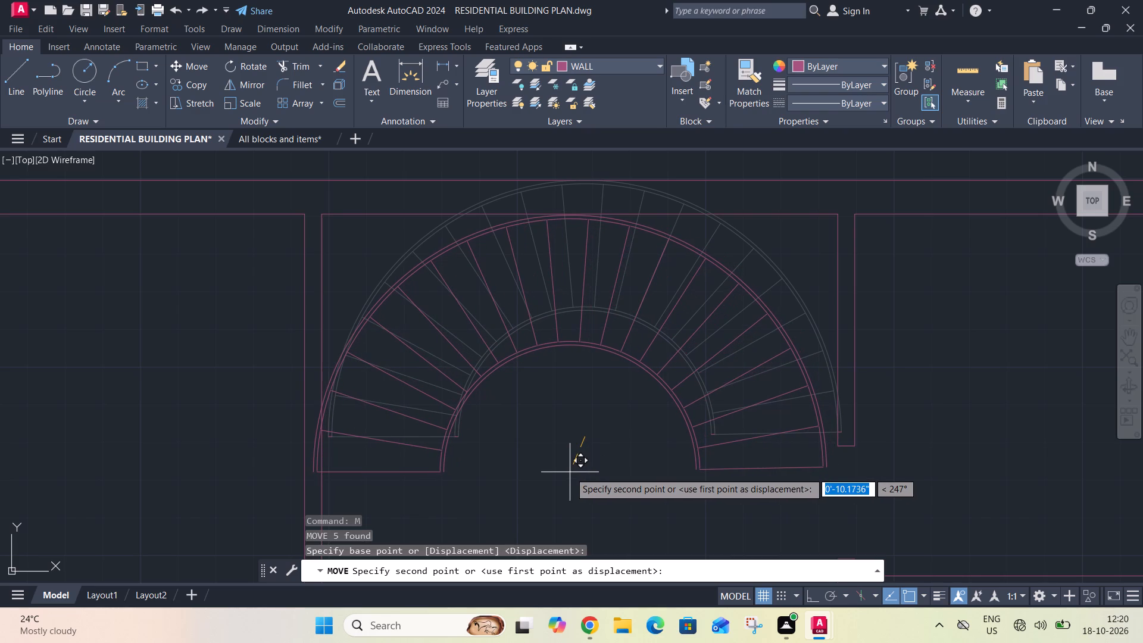
pyautogui.click(570, 472)
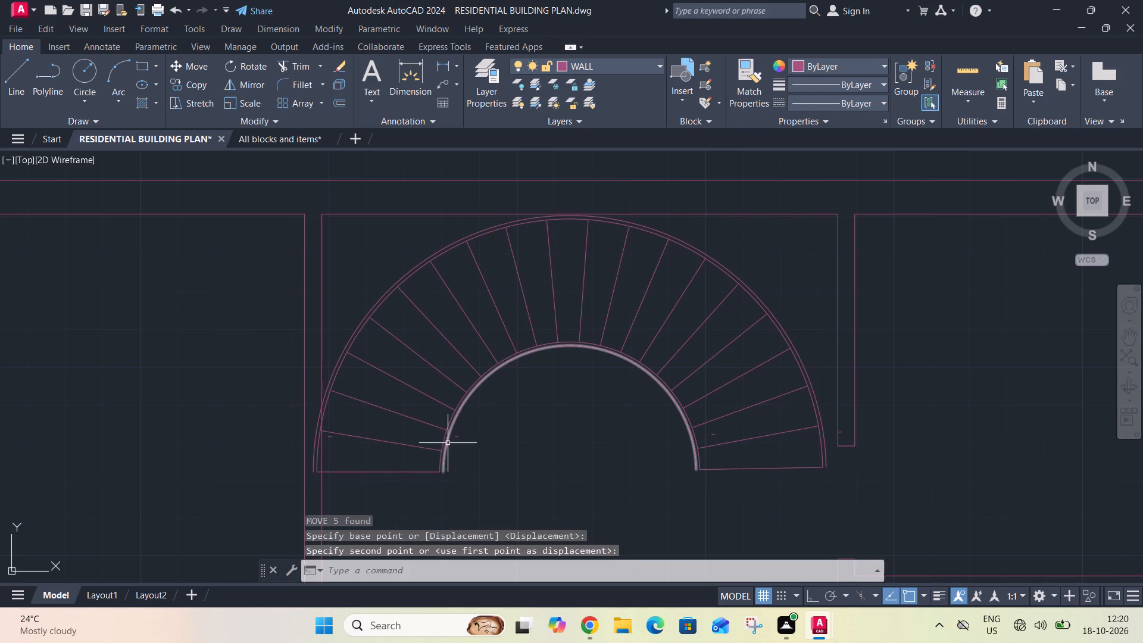
# Move the detached short closing line onto the east ends of the stair's two inner arcs.
pyautogui.scroll(2, 704, 428)
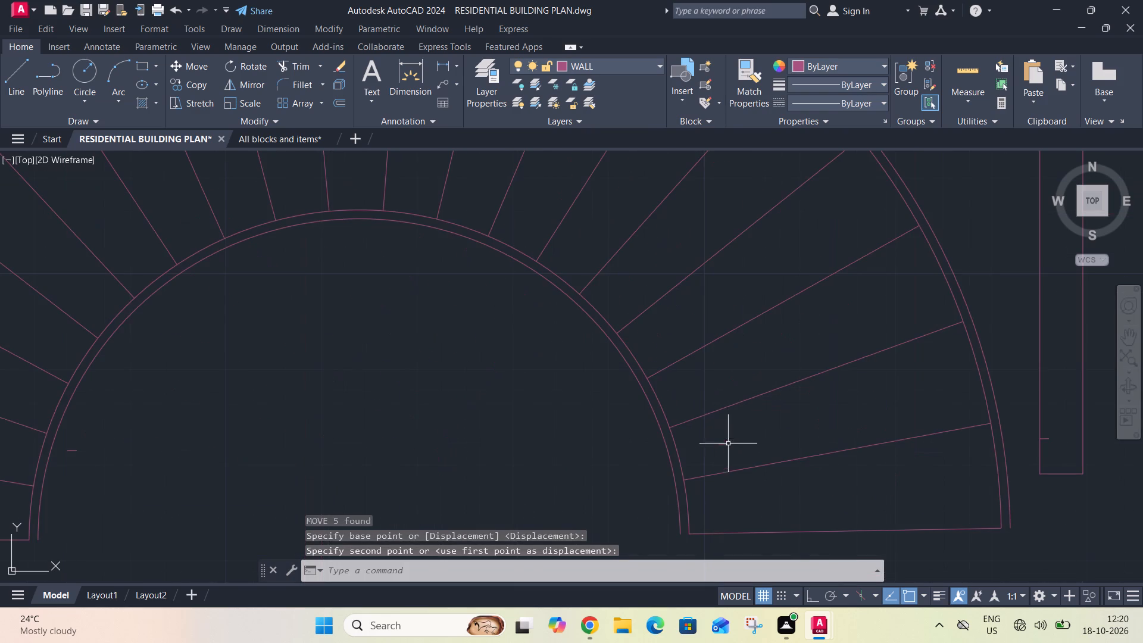
pyautogui.click(730, 437)
pyautogui.click(708, 460)
pyautogui.press('m')
pyautogui.press('space')
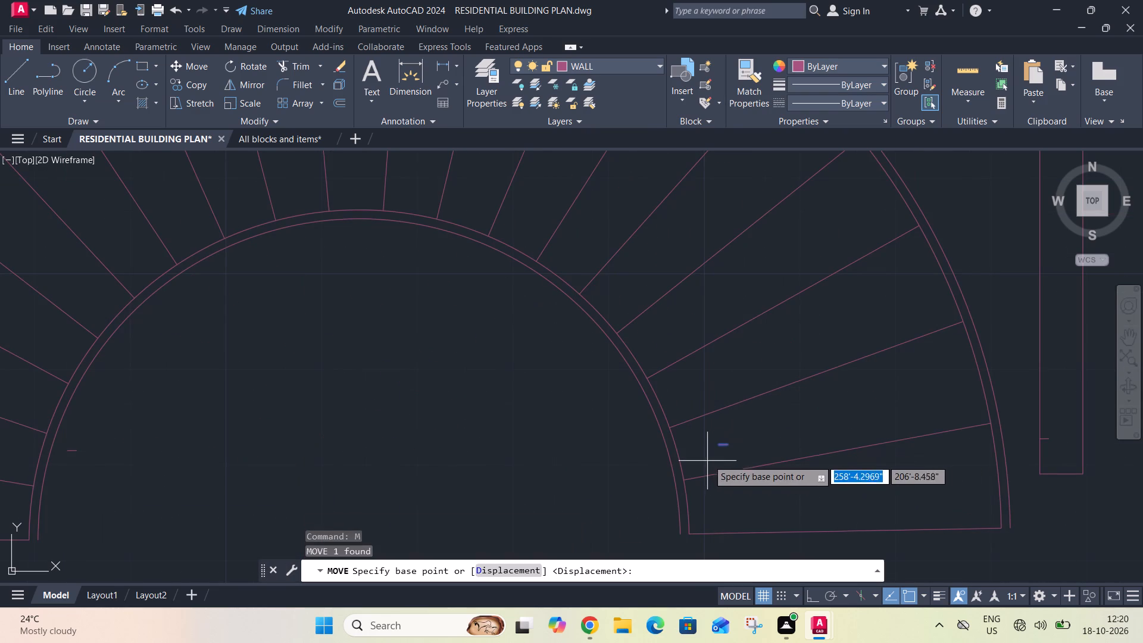
pyautogui.click(715, 446)
pyautogui.click(683, 533)
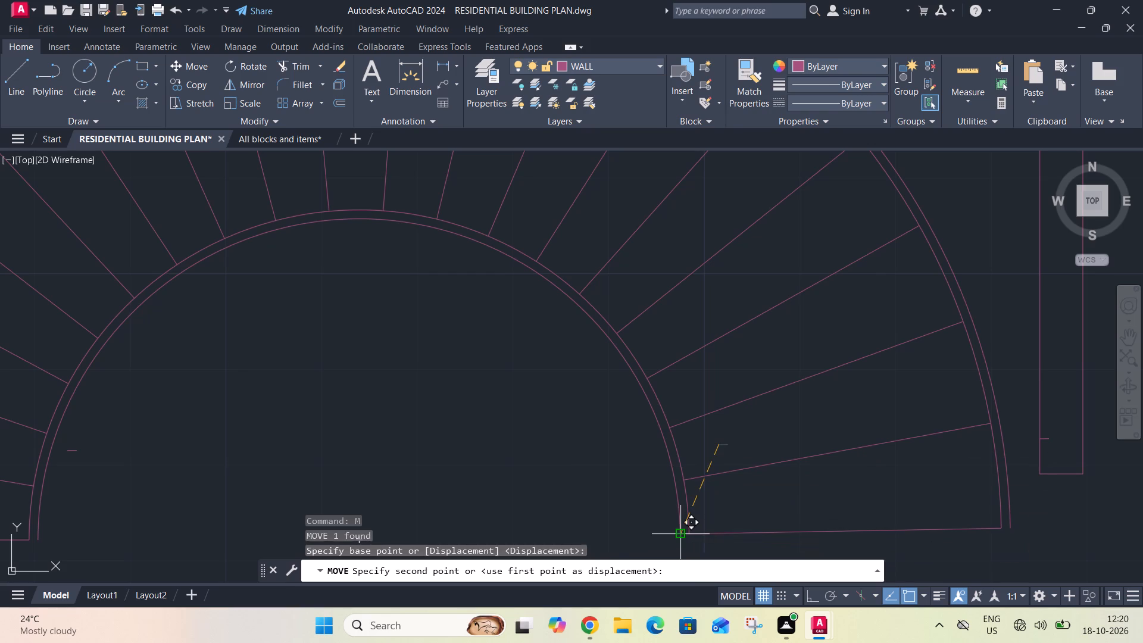
pyautogui.press('Escape')
# Move the detached short closing line by the east partition wall onto the east ends of the two outer arcs.
pyautogui.scroll(2, 1051, 438)
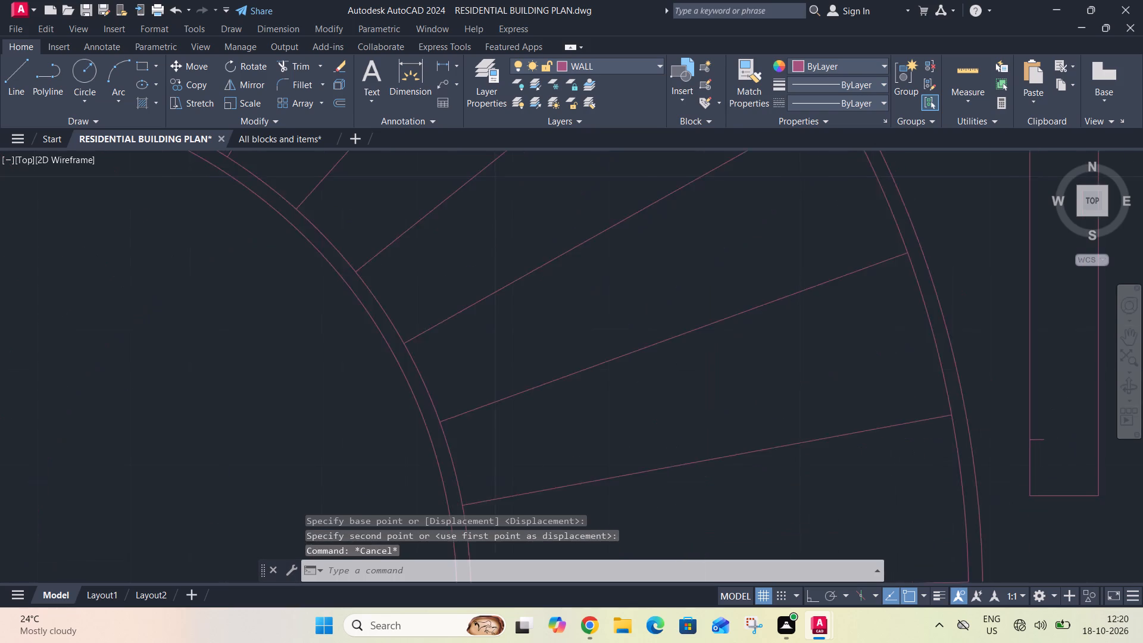
pyautogui.moveTo(1054, 431); pyautogui.dragTo(1045, 442)
pyautogui.click(1029, 456)
pyautogui.write('M')
pyautogui.press('space')
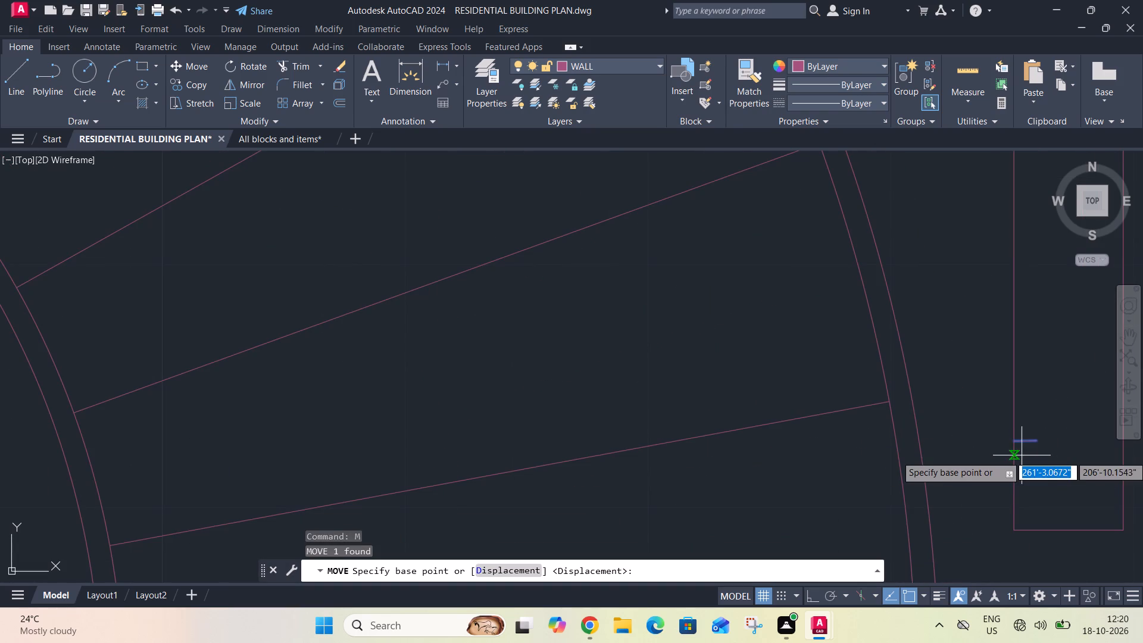
pyautogui.click(1038, 439)
pyautogui.scroll(-2, 1017, 369)
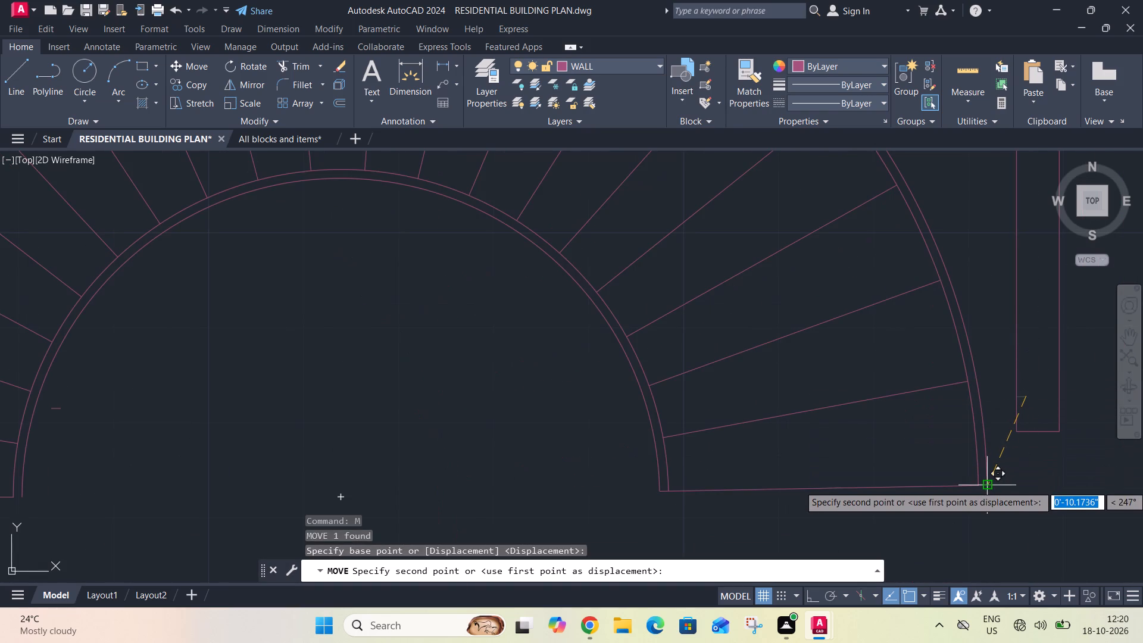
pyautogui.click(985, 486)
# Move the detached short closing line beside the inner arcs onto the west ends of the stair's two inner arcs.
pyautogui.scroll(-2, 638, 433)
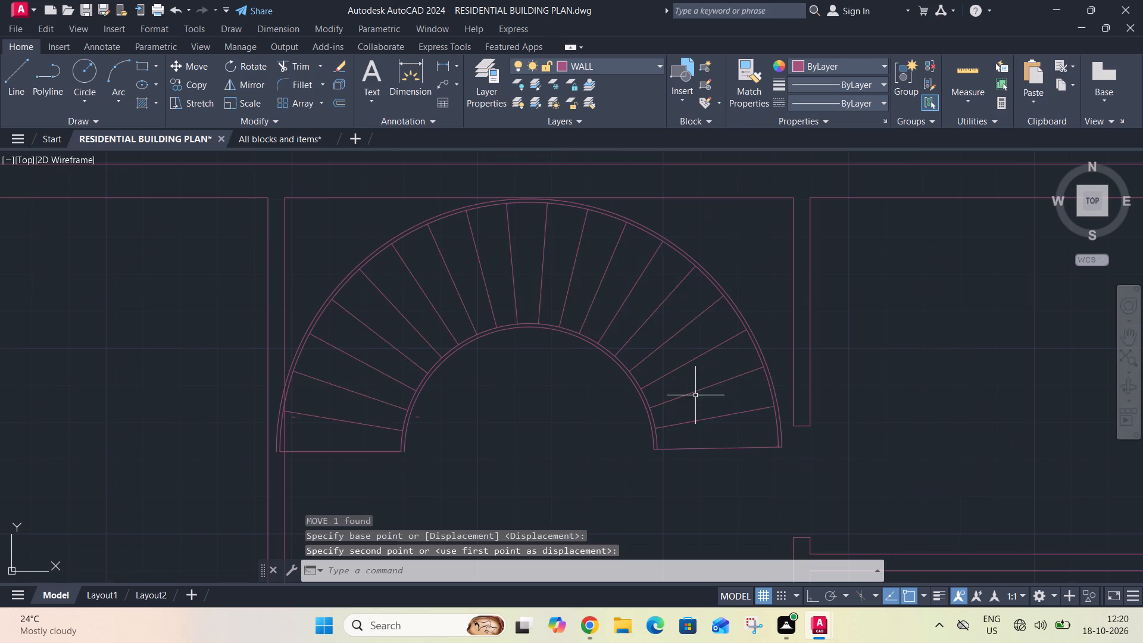
pyautogui.scroll(2, 385, 407)
pyautogui.click(458, 416)
pyautogui.click(451, 440)
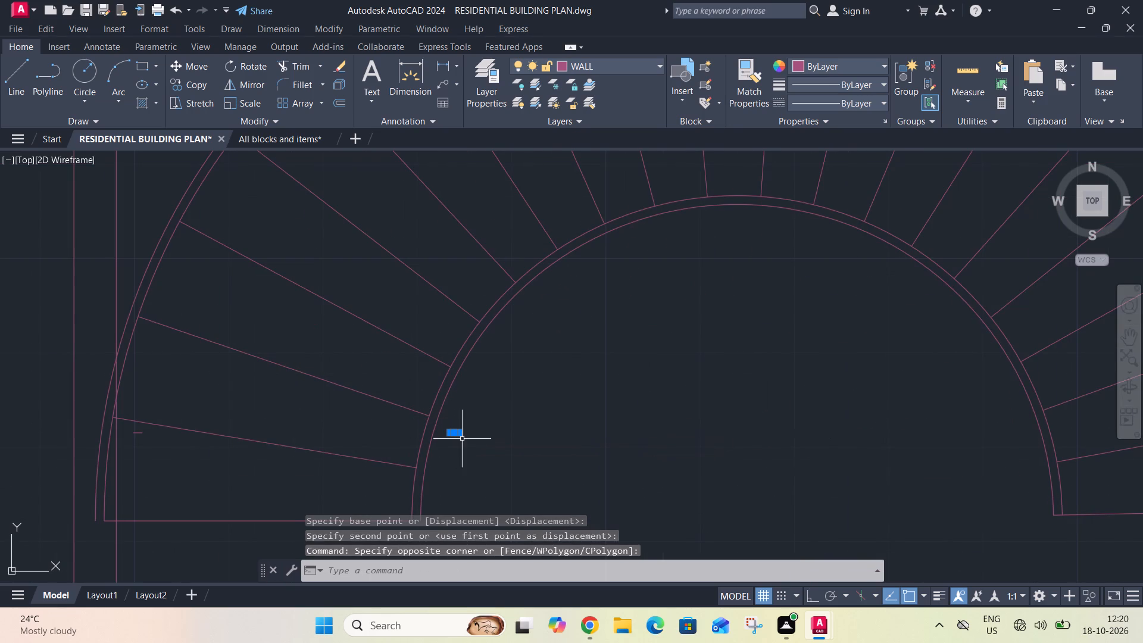
pyautogui.press('m')
pyautogui.press('space')
pyautogui.moveTo(460, 435); pyautogui.dragTo(460, 444)
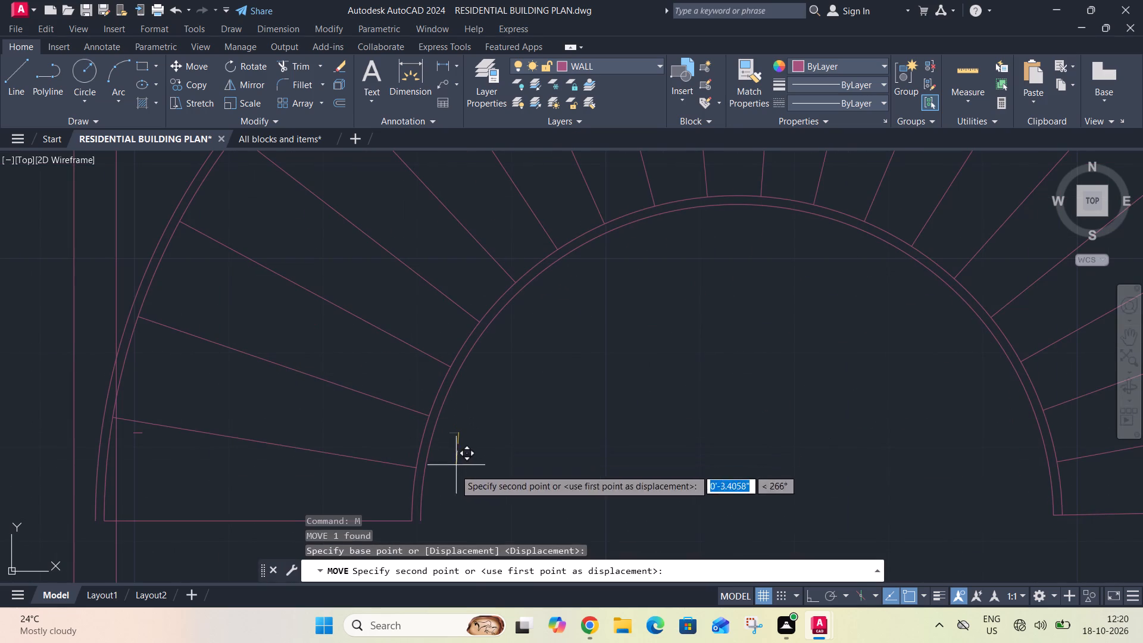
pyautogui.scroll(3, 423, 520)
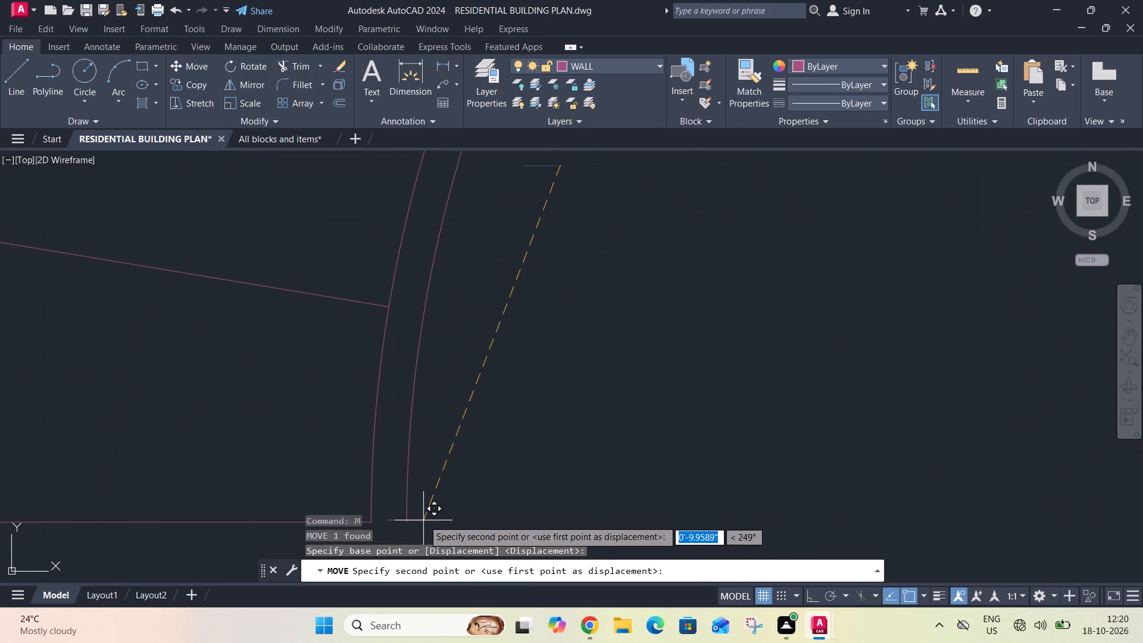
pyautogui.click(404, 519)
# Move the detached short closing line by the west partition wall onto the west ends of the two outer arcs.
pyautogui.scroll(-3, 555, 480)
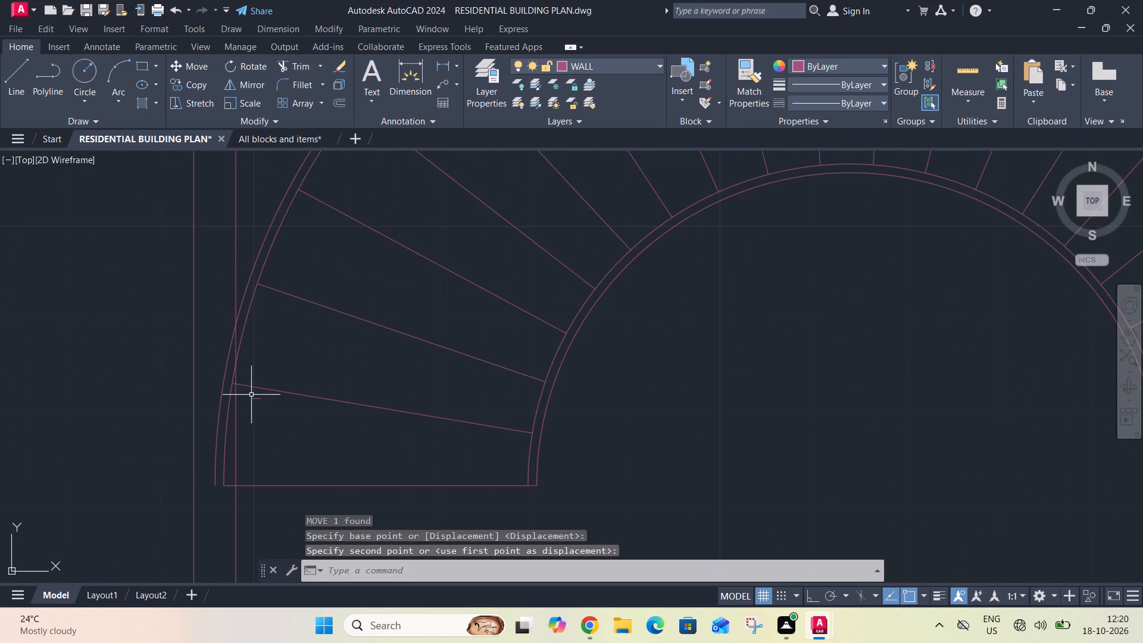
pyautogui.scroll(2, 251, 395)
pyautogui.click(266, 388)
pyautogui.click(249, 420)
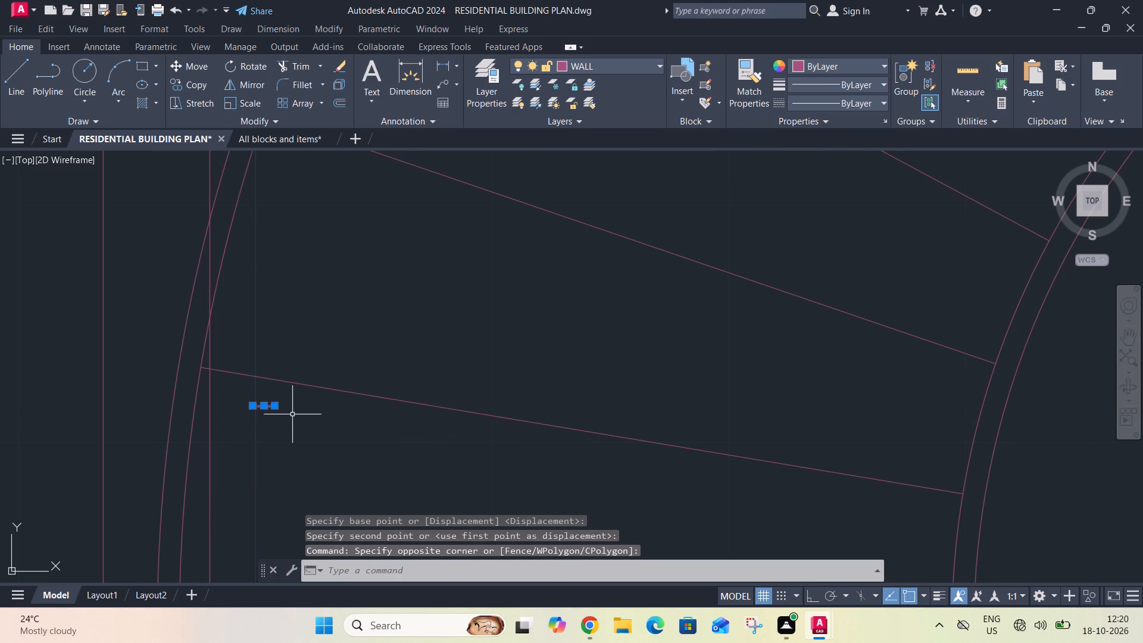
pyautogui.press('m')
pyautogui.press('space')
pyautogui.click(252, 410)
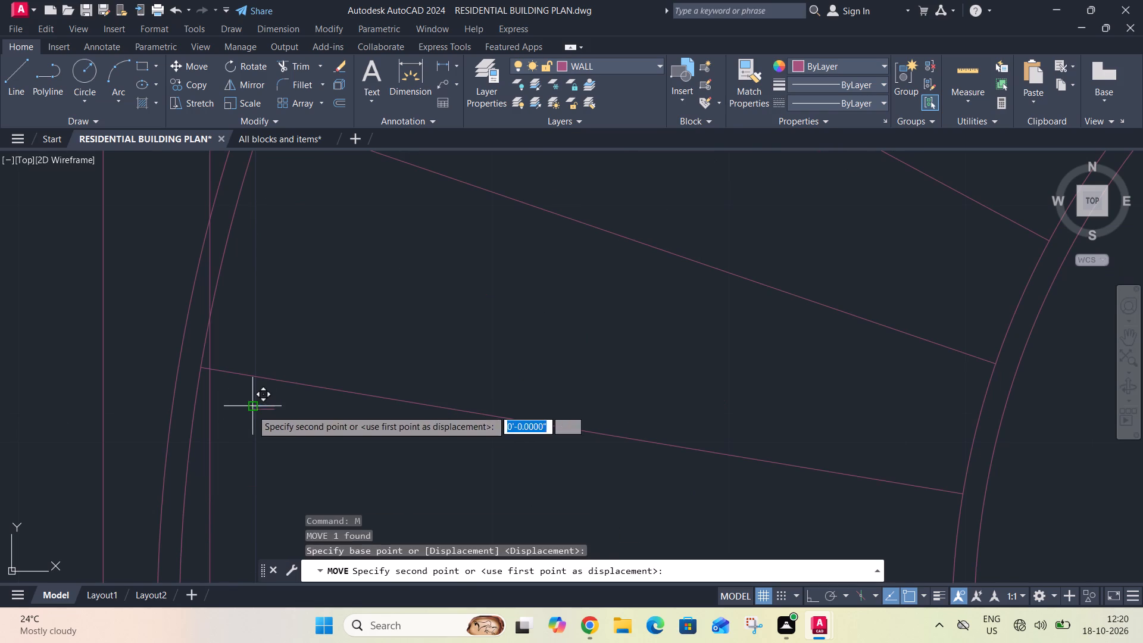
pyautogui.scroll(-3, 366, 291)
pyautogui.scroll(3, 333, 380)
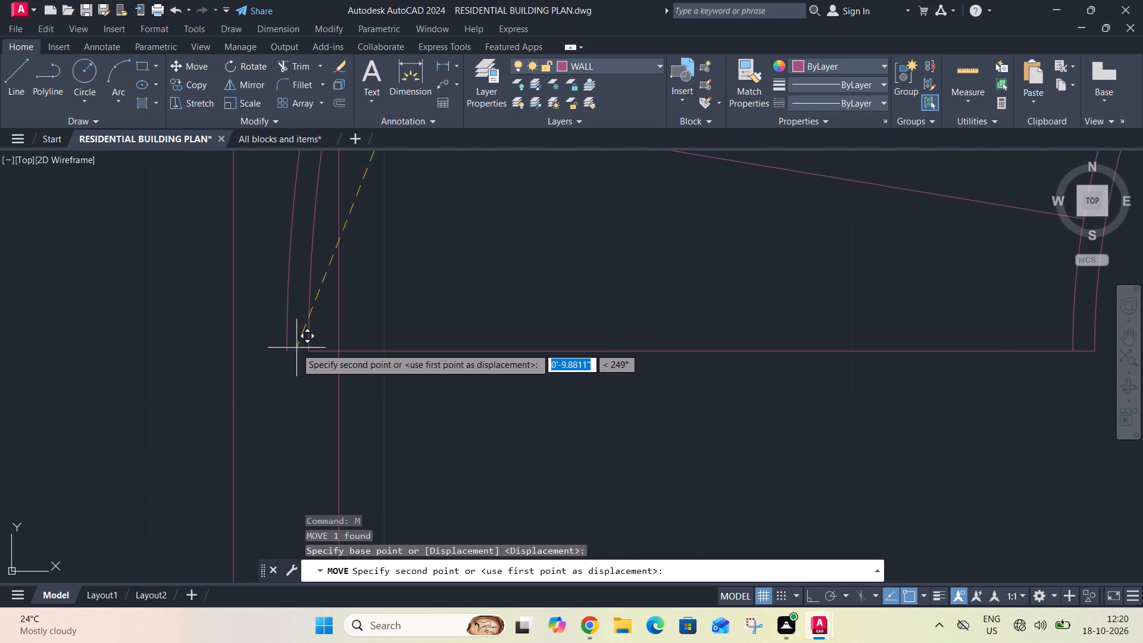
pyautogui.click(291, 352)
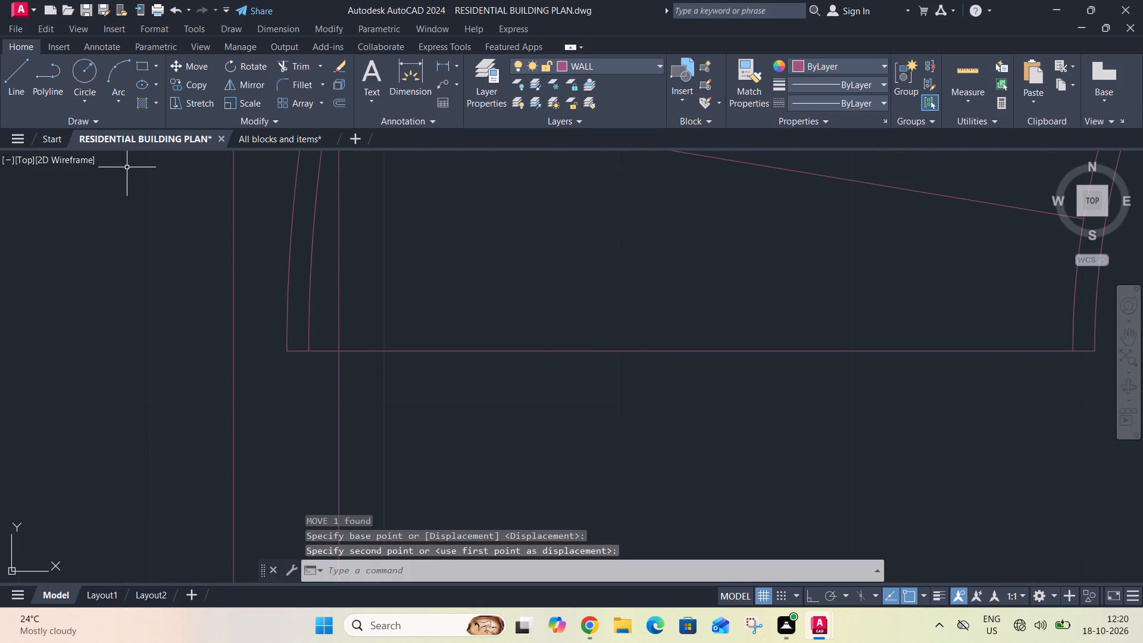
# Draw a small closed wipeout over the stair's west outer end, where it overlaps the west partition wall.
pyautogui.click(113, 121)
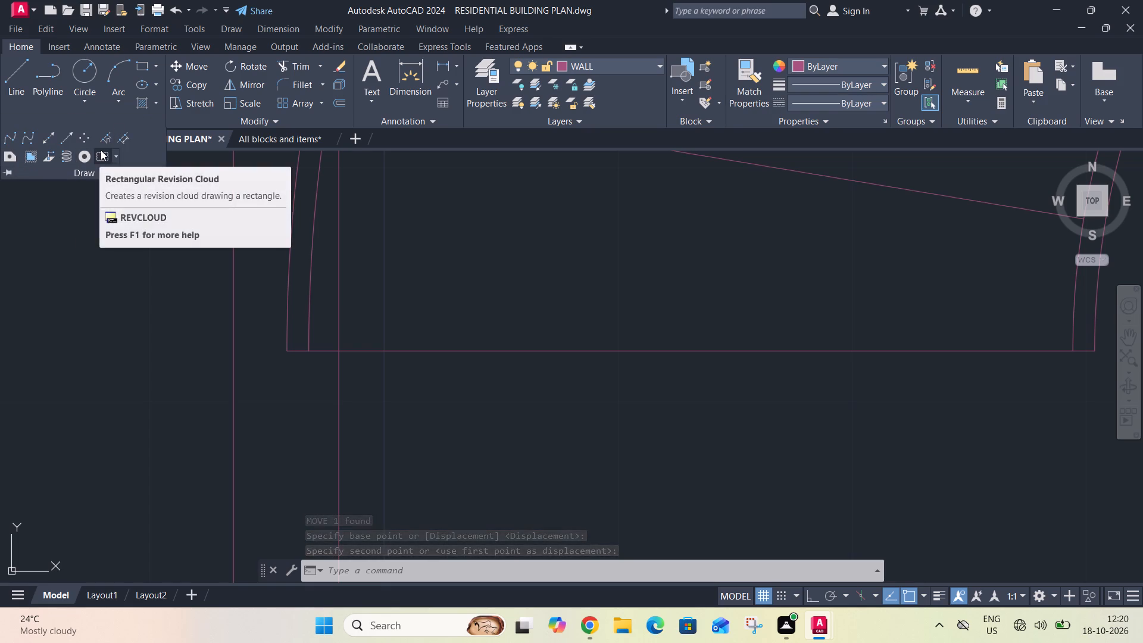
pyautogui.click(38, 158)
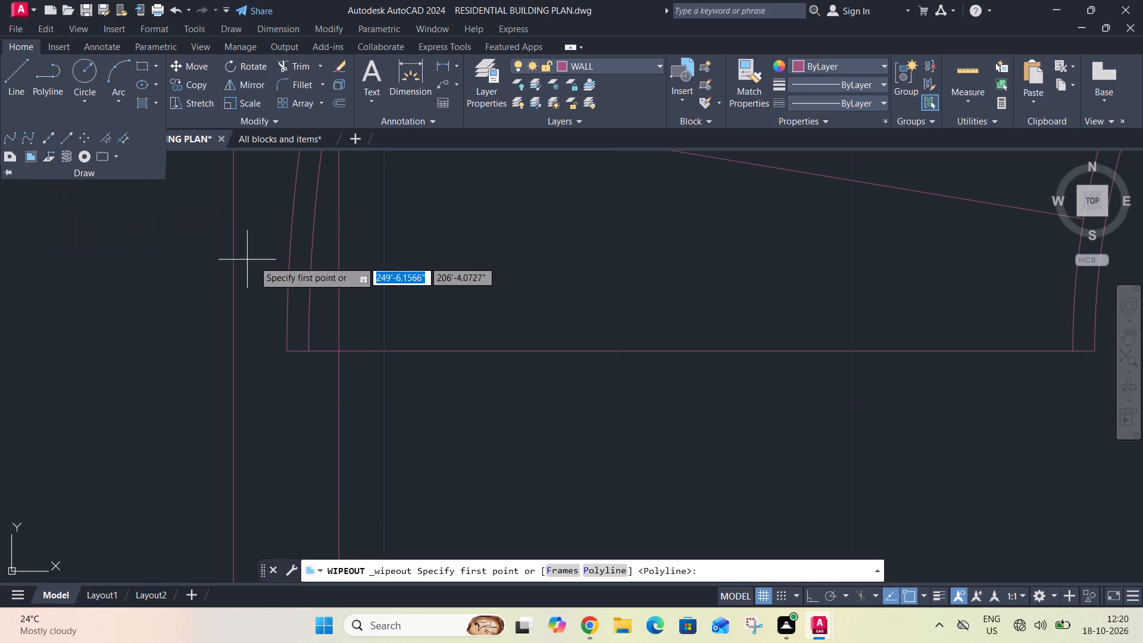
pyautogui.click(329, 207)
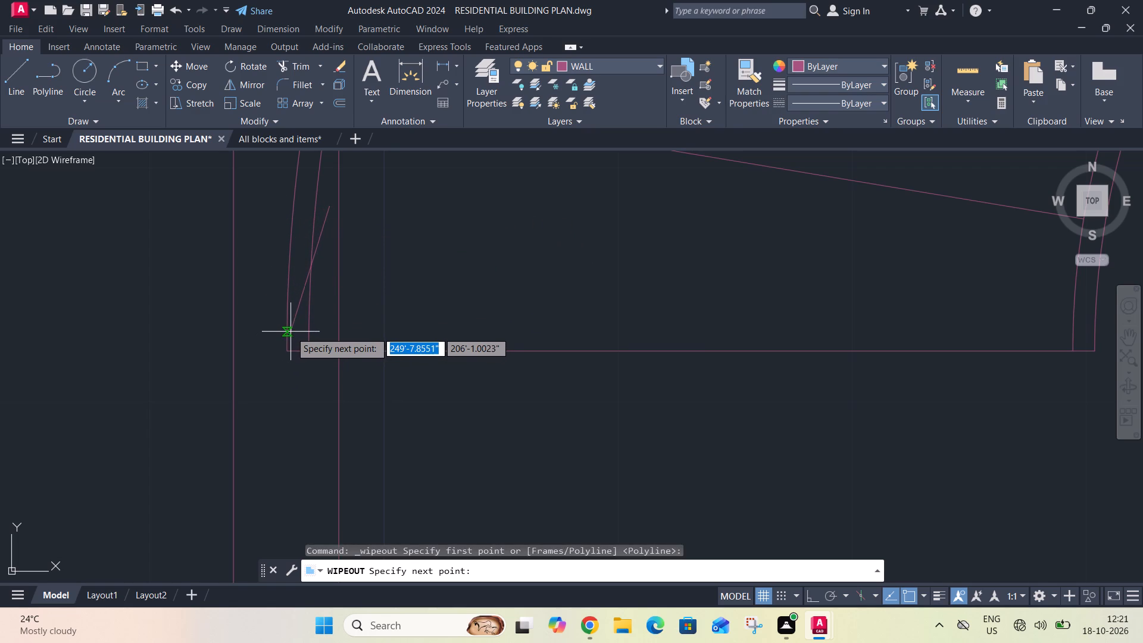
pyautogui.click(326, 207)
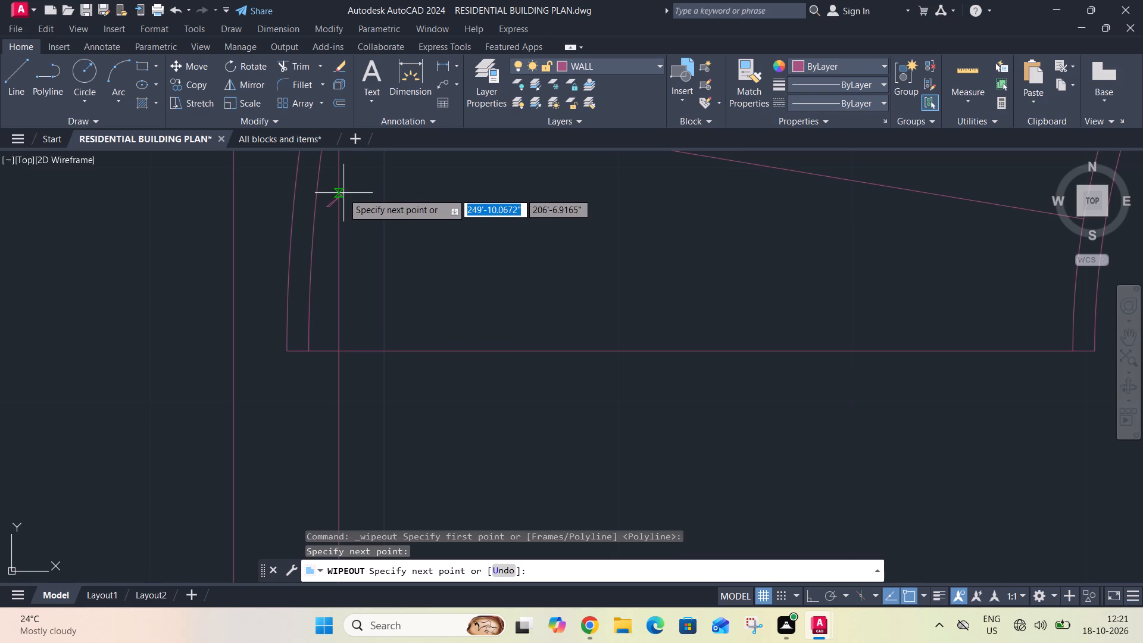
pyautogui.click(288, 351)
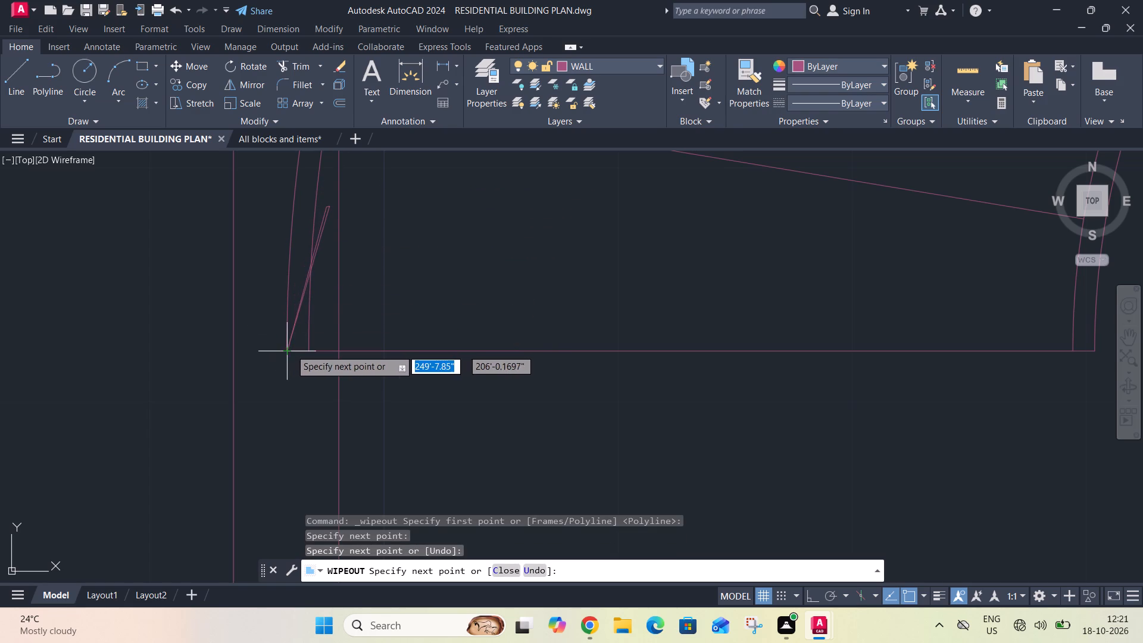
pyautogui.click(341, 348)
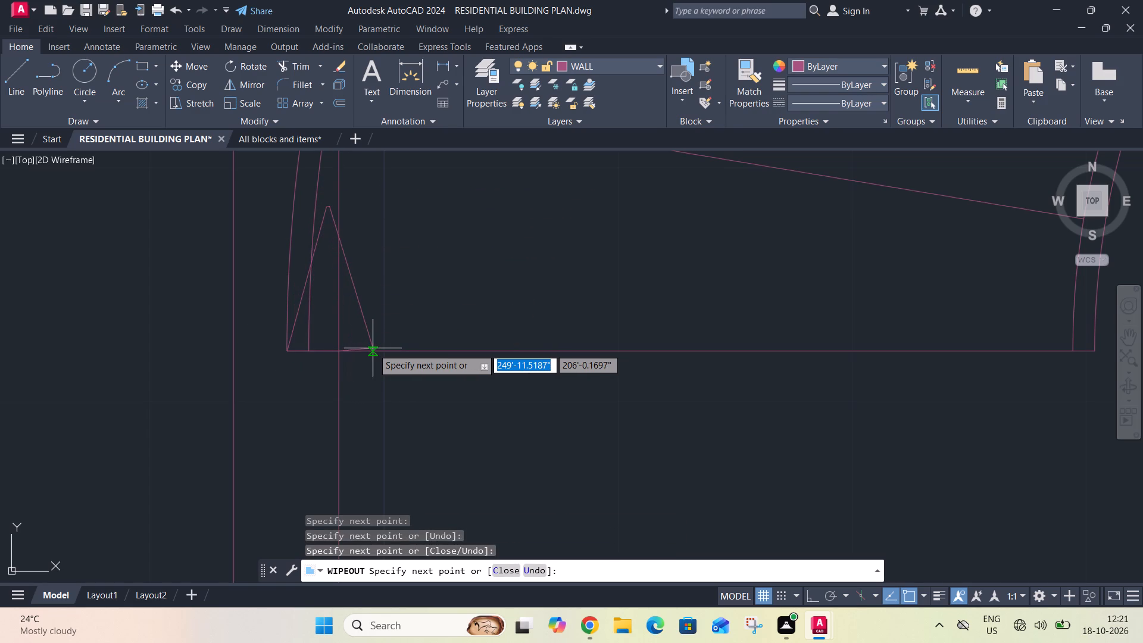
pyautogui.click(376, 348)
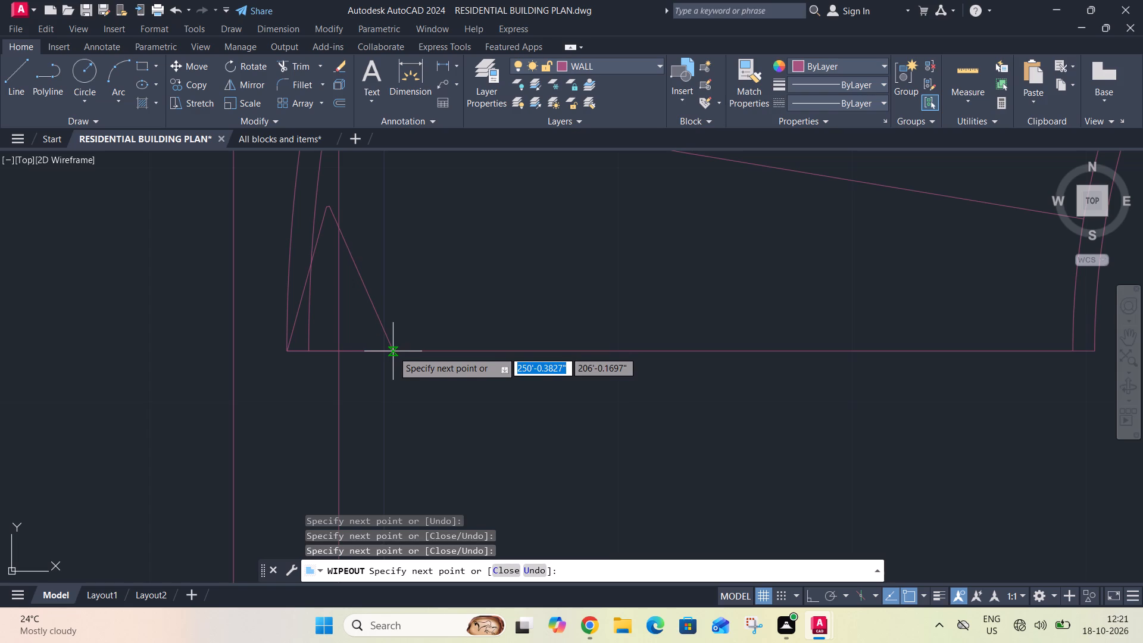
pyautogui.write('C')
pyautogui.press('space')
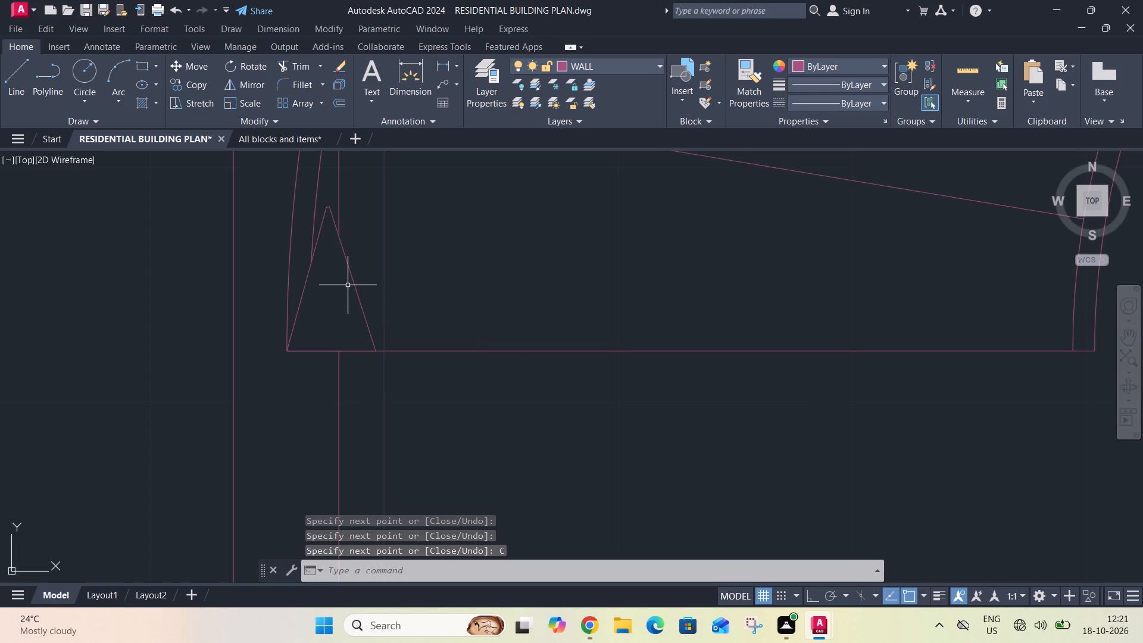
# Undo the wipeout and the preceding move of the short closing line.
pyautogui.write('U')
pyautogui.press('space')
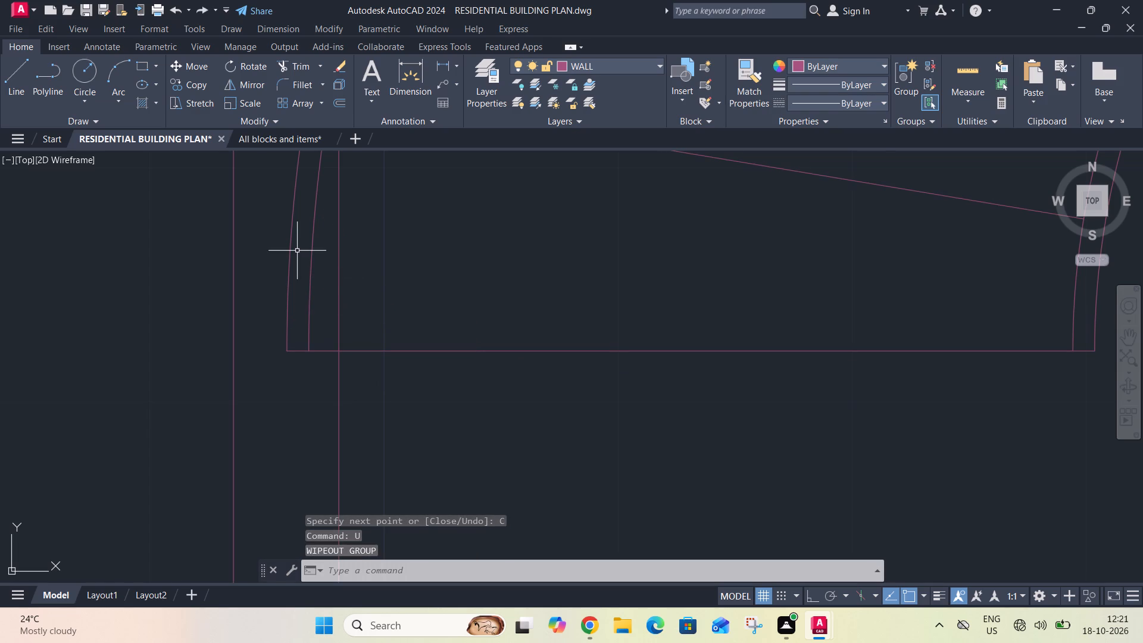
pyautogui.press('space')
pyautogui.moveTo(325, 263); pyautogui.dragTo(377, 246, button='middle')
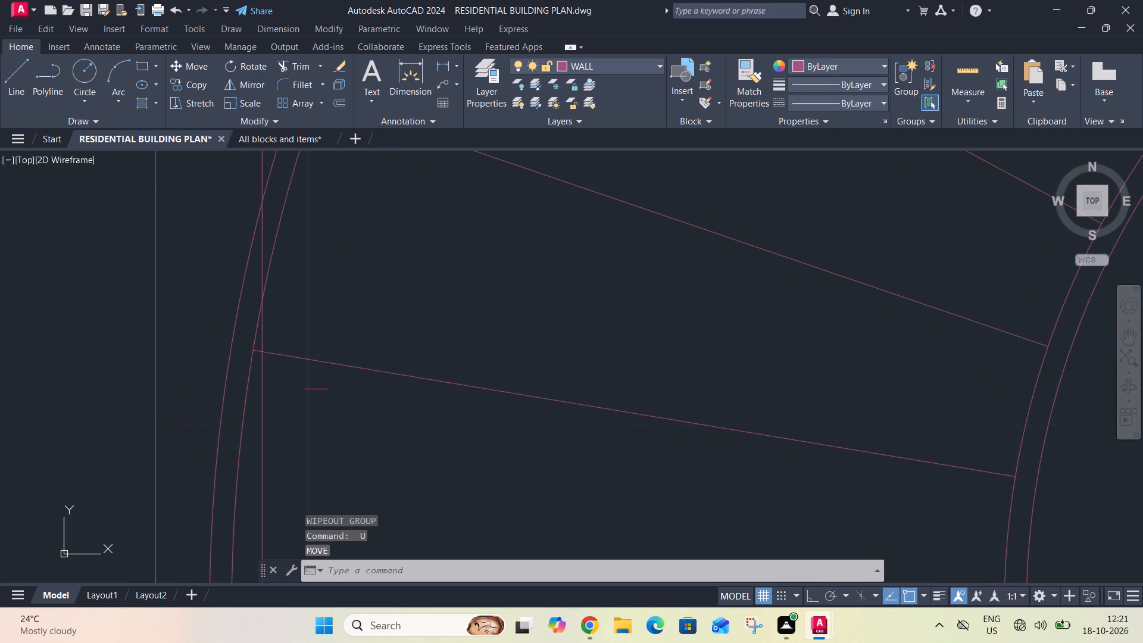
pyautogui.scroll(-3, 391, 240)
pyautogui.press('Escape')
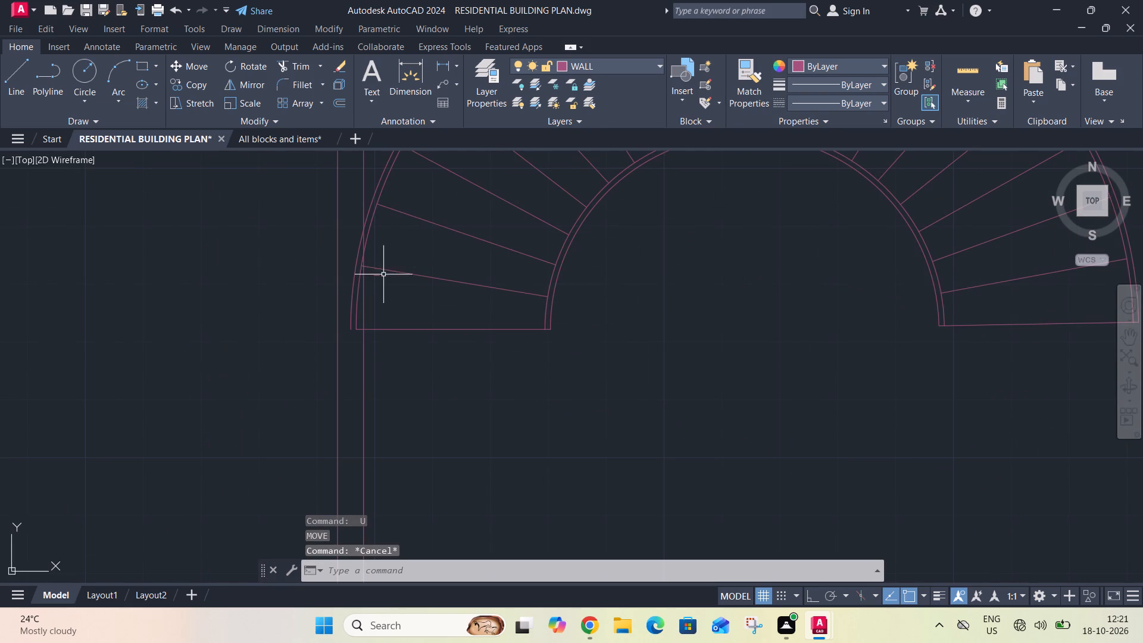
# Move the detached short closing line by the west partition wall onto the west ends of the stair's two outer arcs.
pyautogui.scroll(3, 381, 278)
pyautogui.click(373, 263)
pyautogui.click(345, 281)
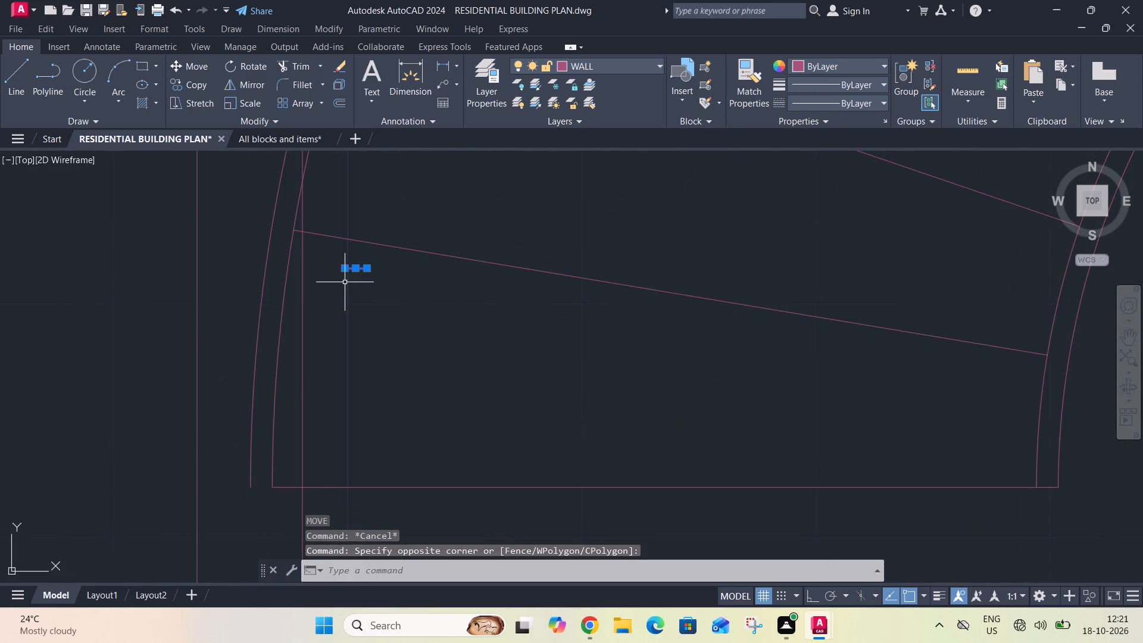
pyautogui.write('M')
pyautogui.press('space')
pyautogui.click(342, 266)
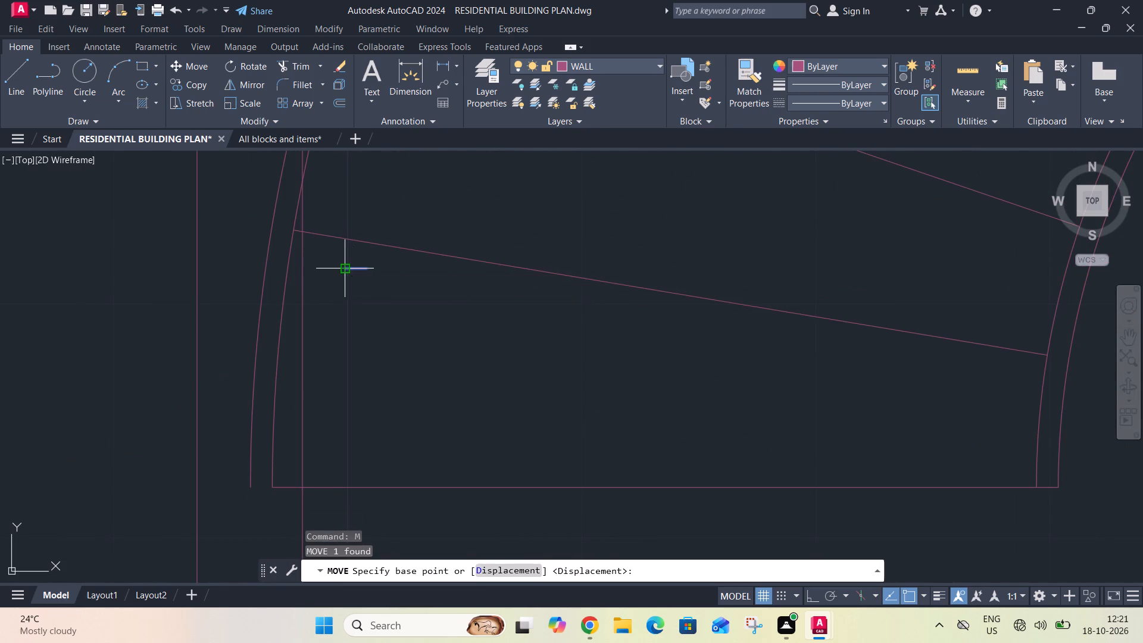
pyautogui.click(254, 489)
pyautogui.press('Escape')
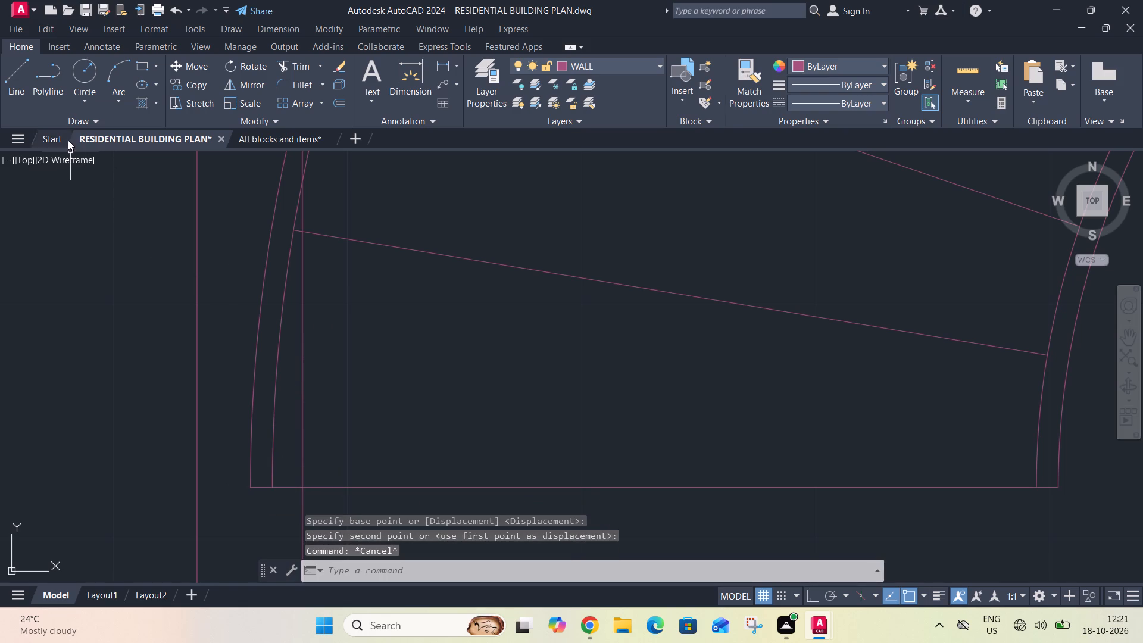
# Draw a 3D polyline rectangle about 1'-5.5" long across the west partition wall's thickness, around the stretch the stair overlaps.
pyautogui.click(79, 114)
pyautogui.click(54, 159)
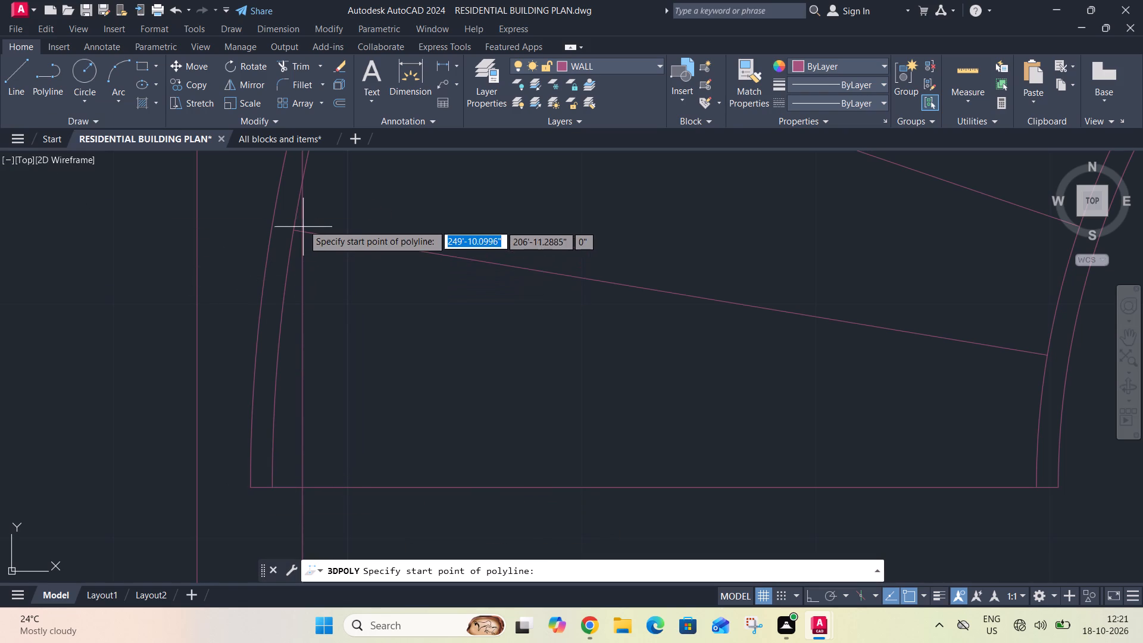
pyautogui.moveTo(308, 204); pyautogui.dragTo(435, 288, button='middle')
pyautogui.moveTo(446, 221); pyautogui.dragTo(483, 272, button='middle')
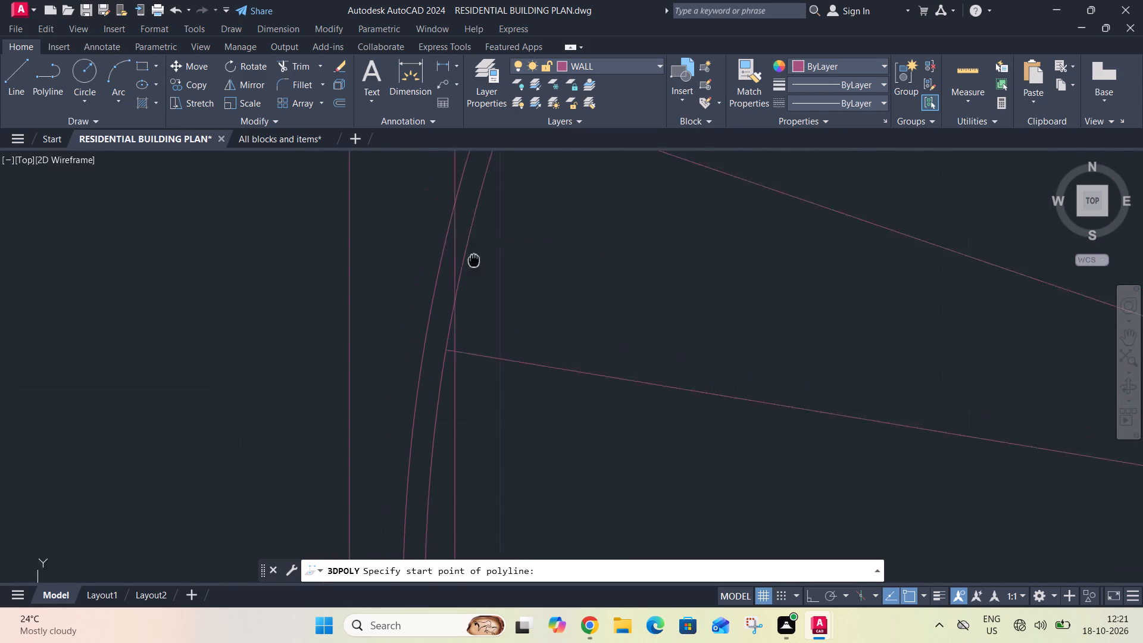
pyautogui.moveTo(483, 272); pyautogui.dragTo(523, 326, button='middle')
pyautogui.scroll(1, 523, 326)
pyautogui.click(494, 244)
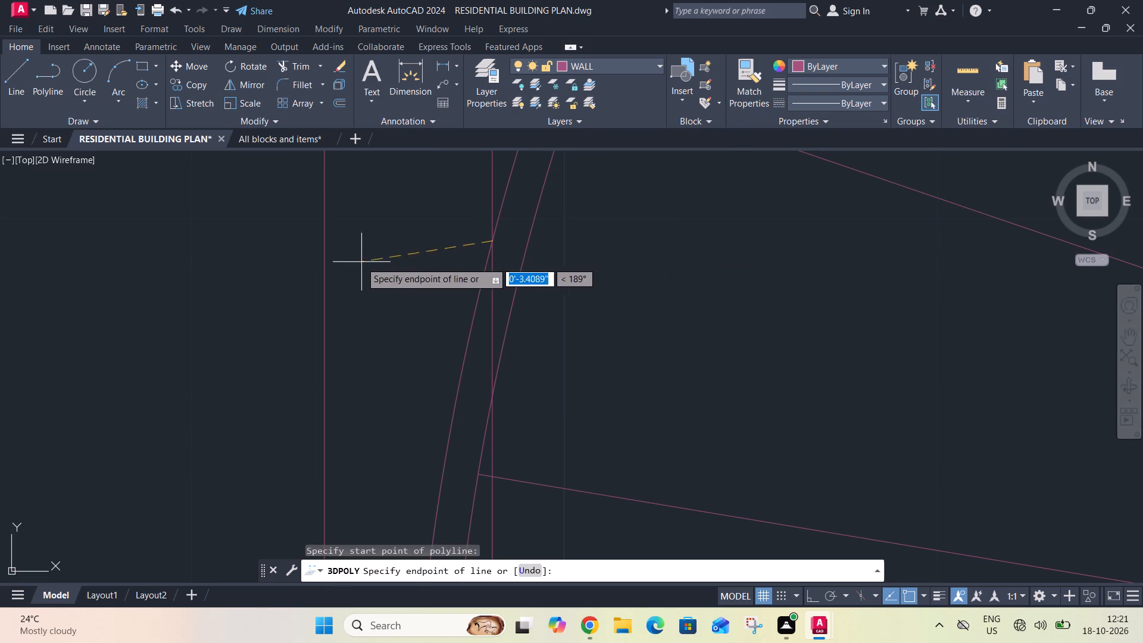
pyautogui.click(323, 239)
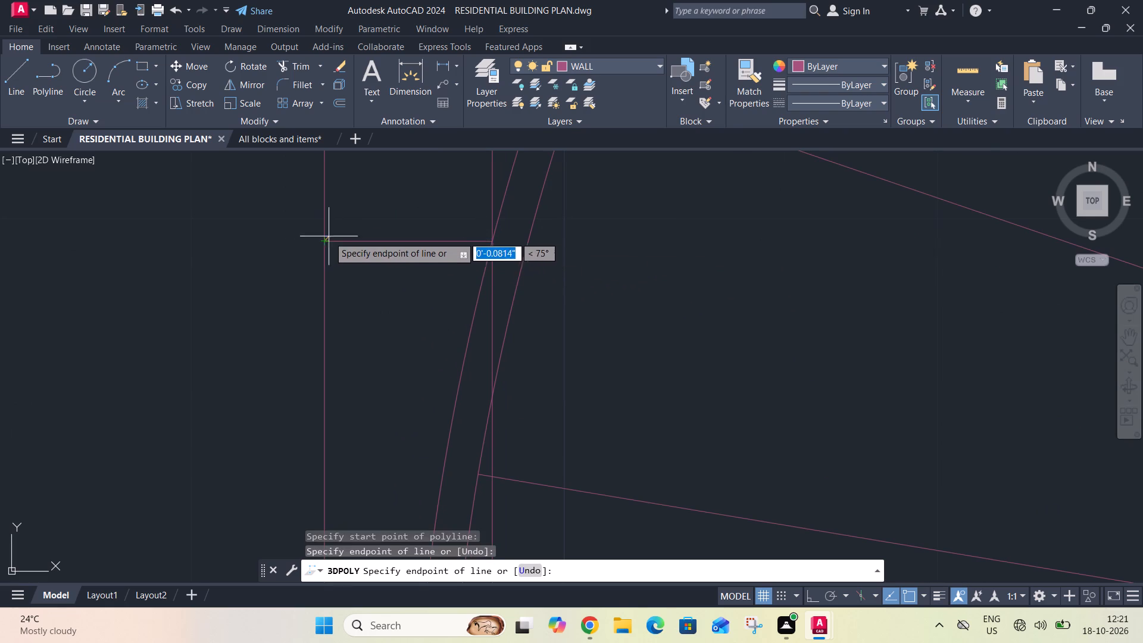
pyautogui.scroll(-3, 359, 217)
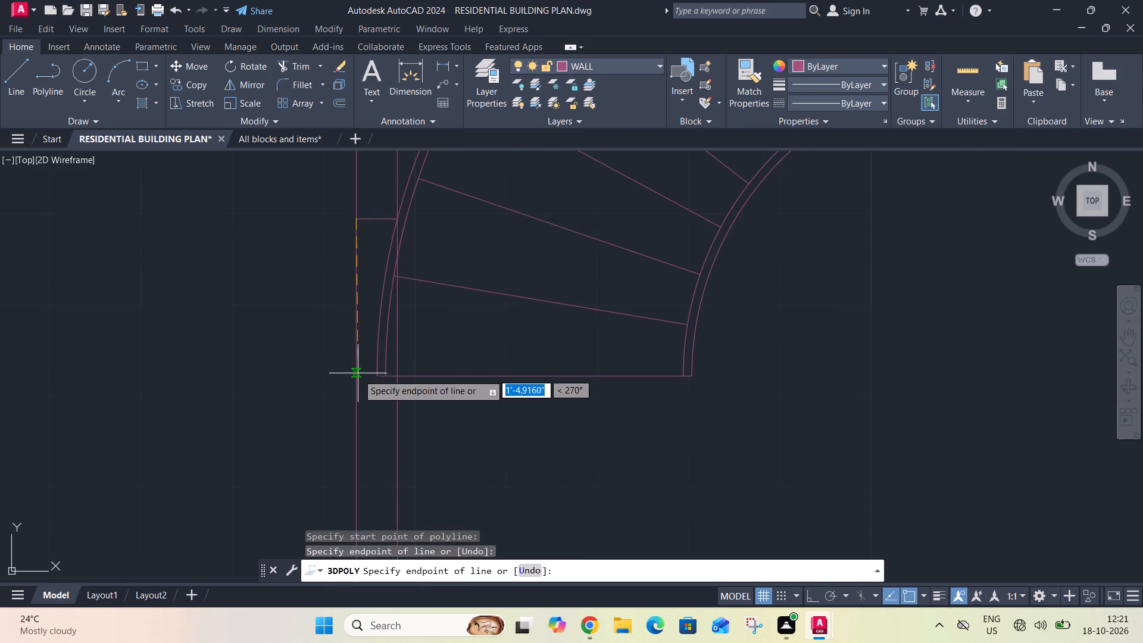
pyautogui.click(357, 379)
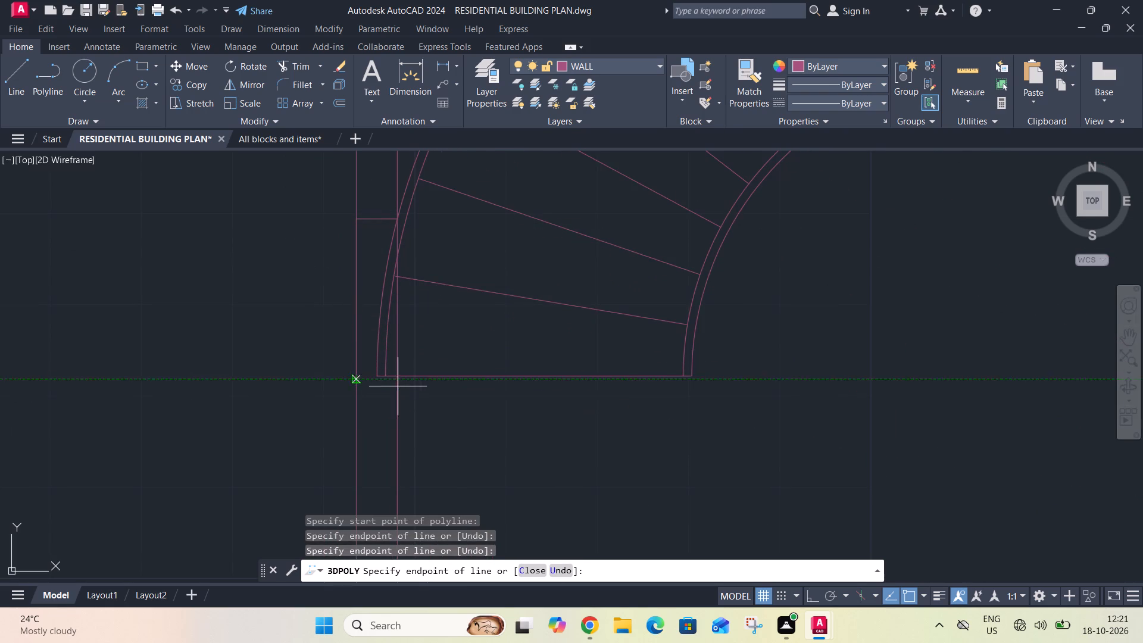
pyautogui.click(399, 383)
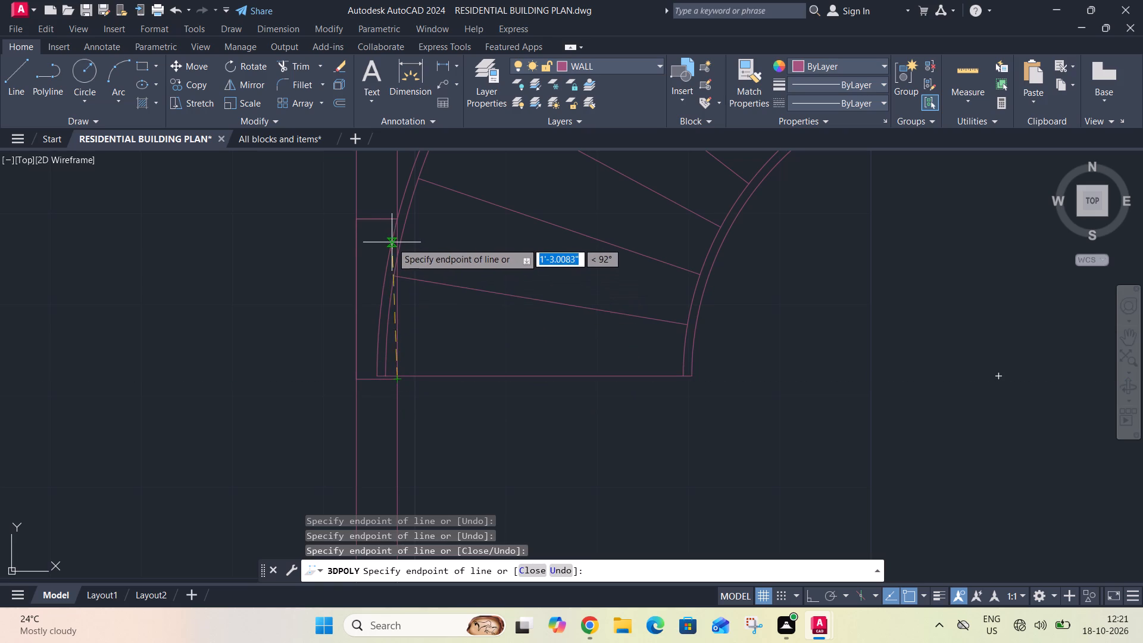
pyautogui.scroll(3, 396, 247)
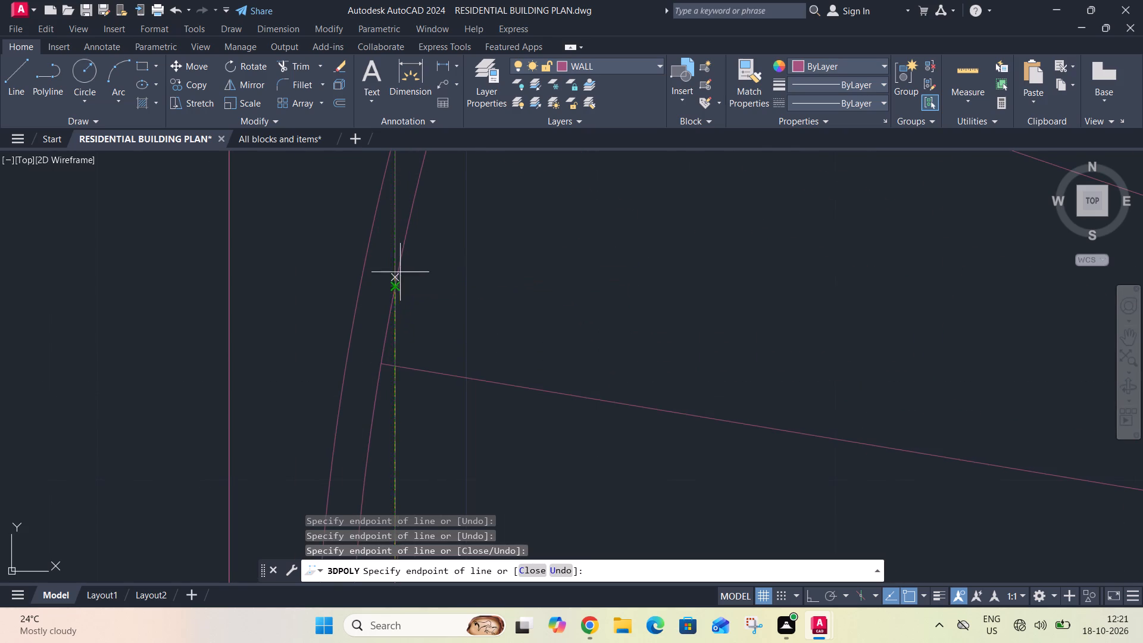
pyautogui.scroll(-3, 400, 244)
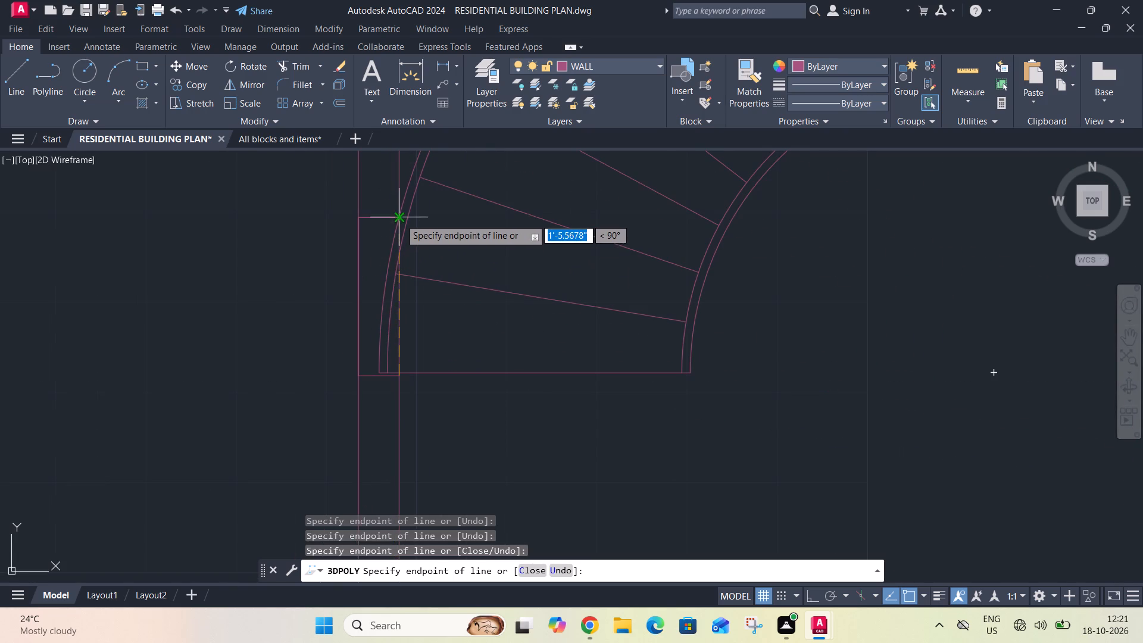
pyautogui.click(400, 219)
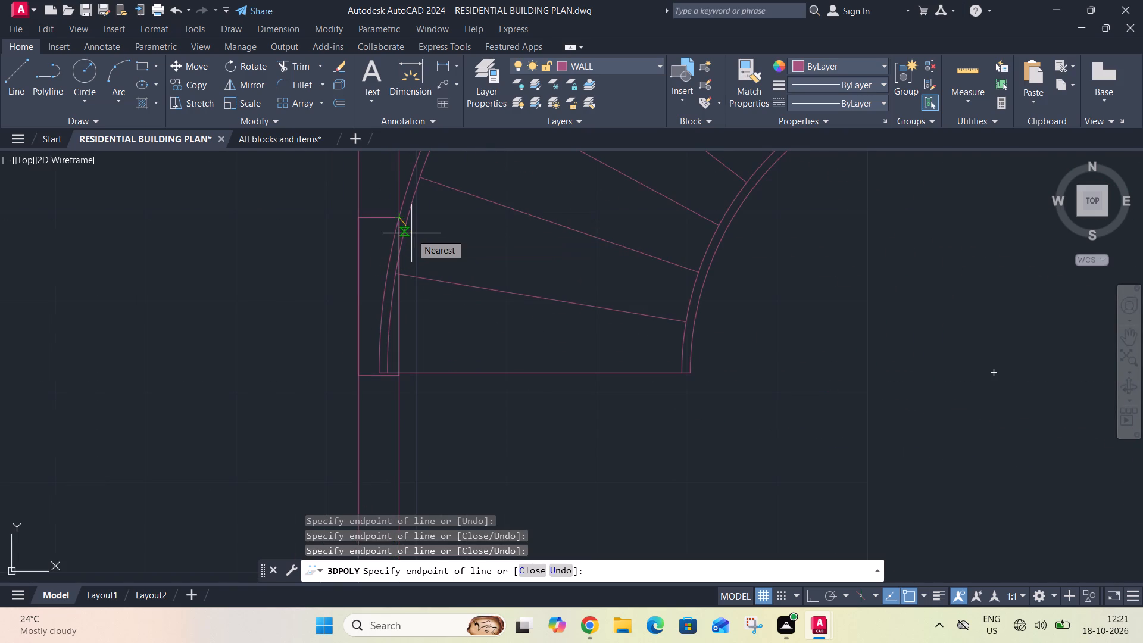
pyautogui.press('Return')
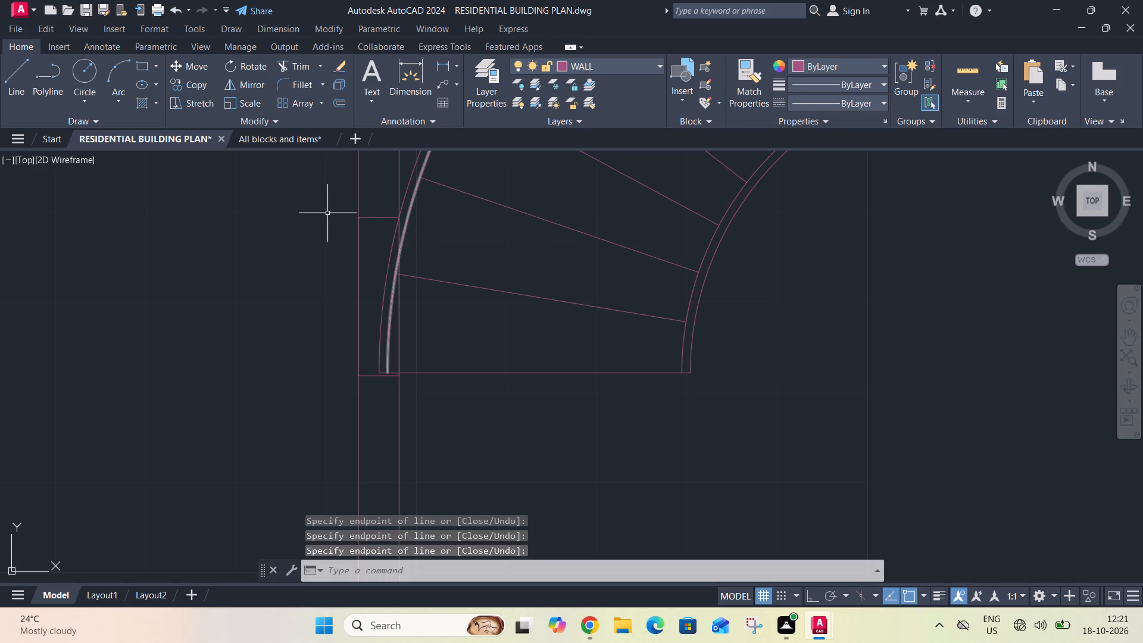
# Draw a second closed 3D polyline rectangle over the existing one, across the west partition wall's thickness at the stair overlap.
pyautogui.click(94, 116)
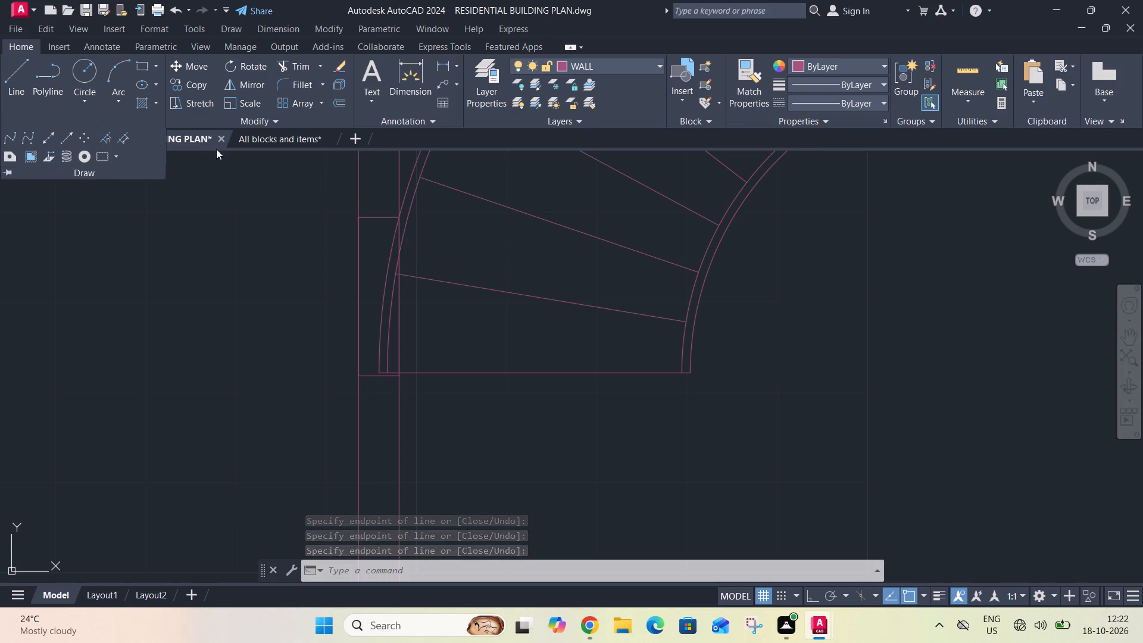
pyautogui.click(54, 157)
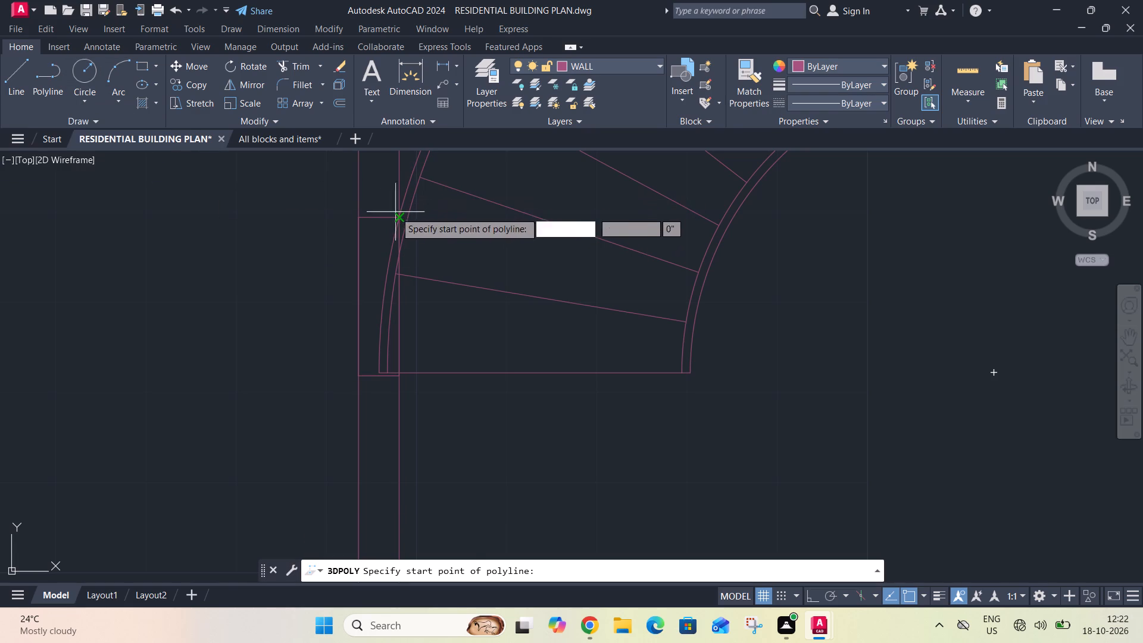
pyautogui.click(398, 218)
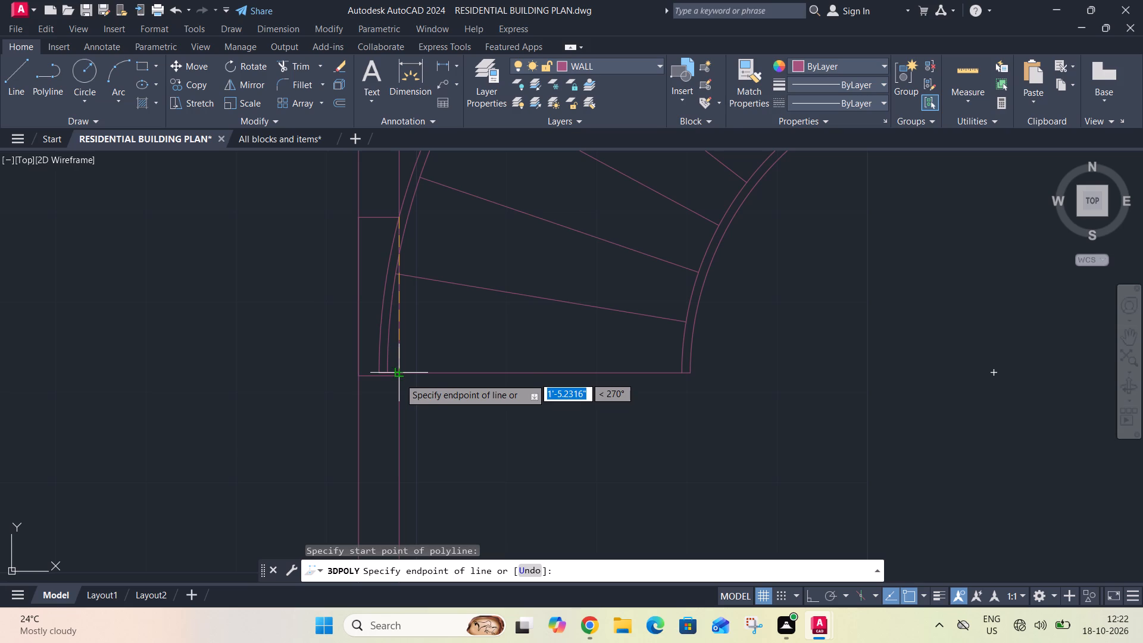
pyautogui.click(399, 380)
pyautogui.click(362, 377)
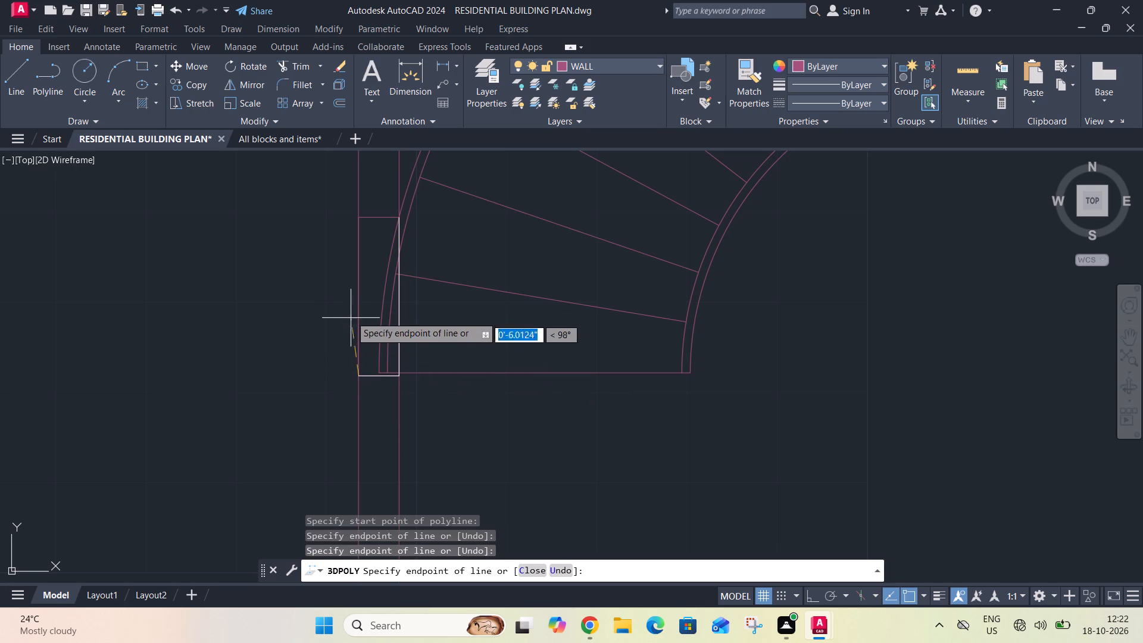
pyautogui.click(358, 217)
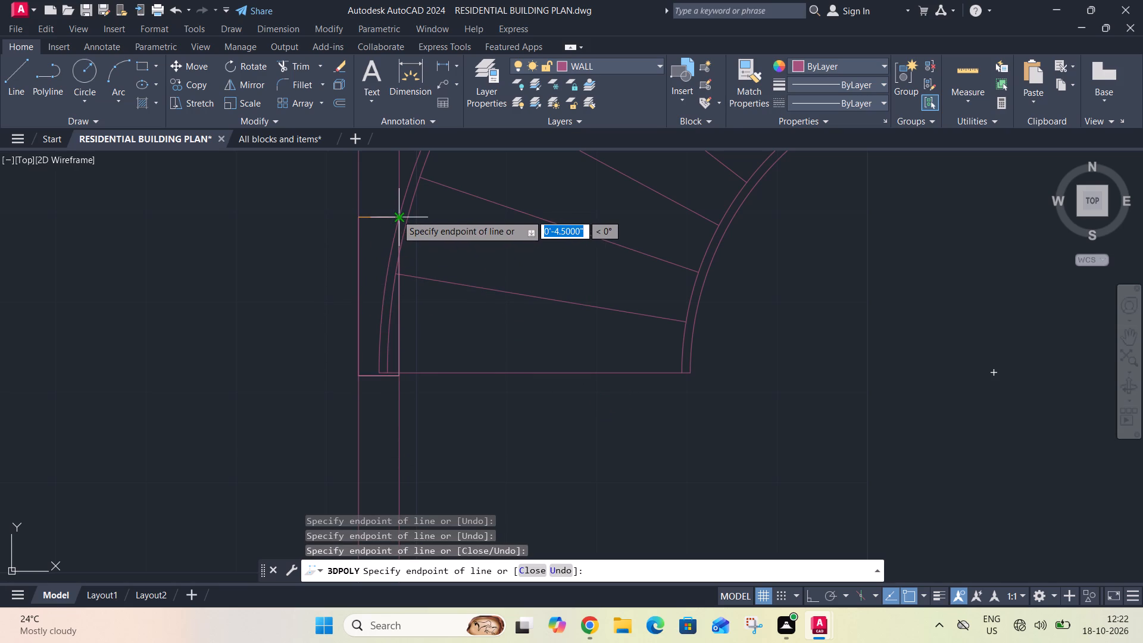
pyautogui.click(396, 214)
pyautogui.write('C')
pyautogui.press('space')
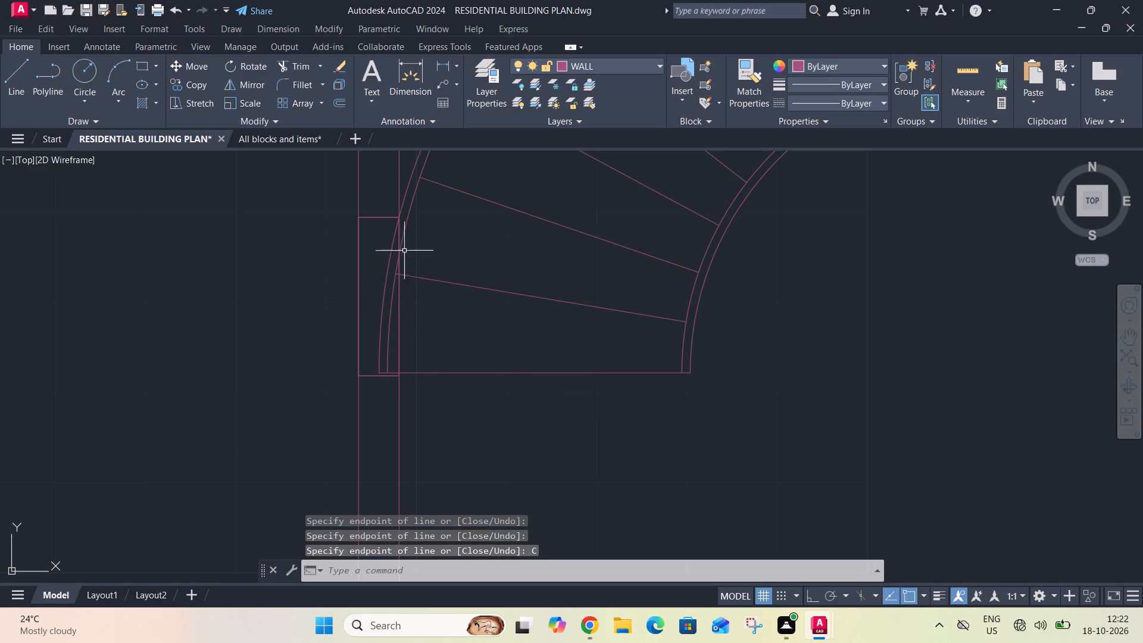
# Delete both overlapping 3D polyline rectangles from the west partition wall at the stair overlap.
pyautogui.scroll(2, 395, 292)
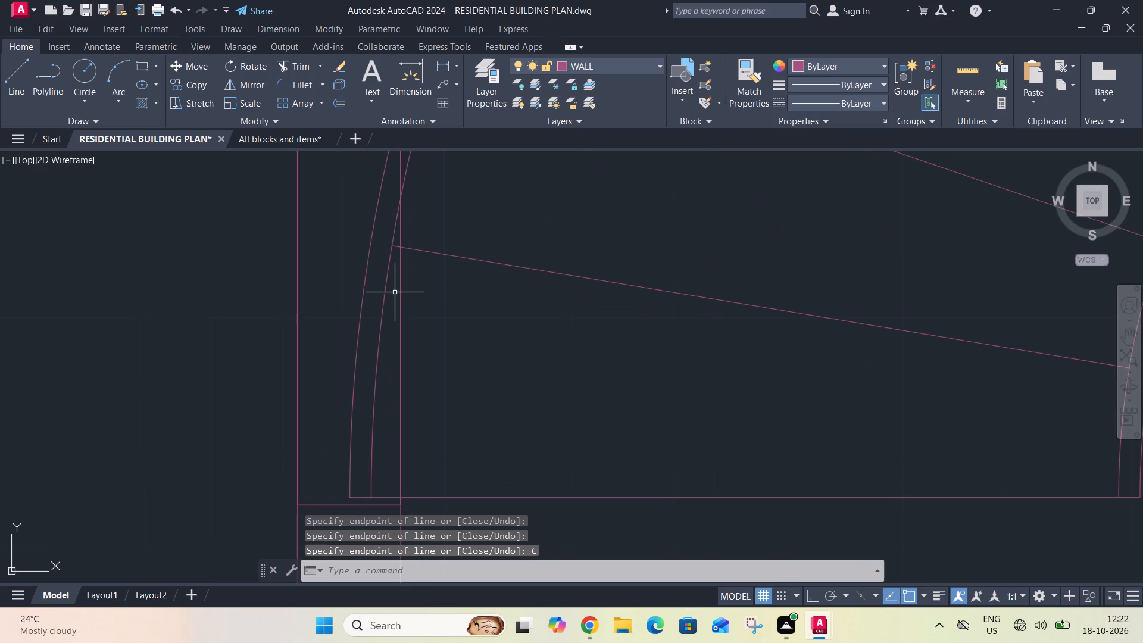
pyautogui.scroll(-2, 388, 261)
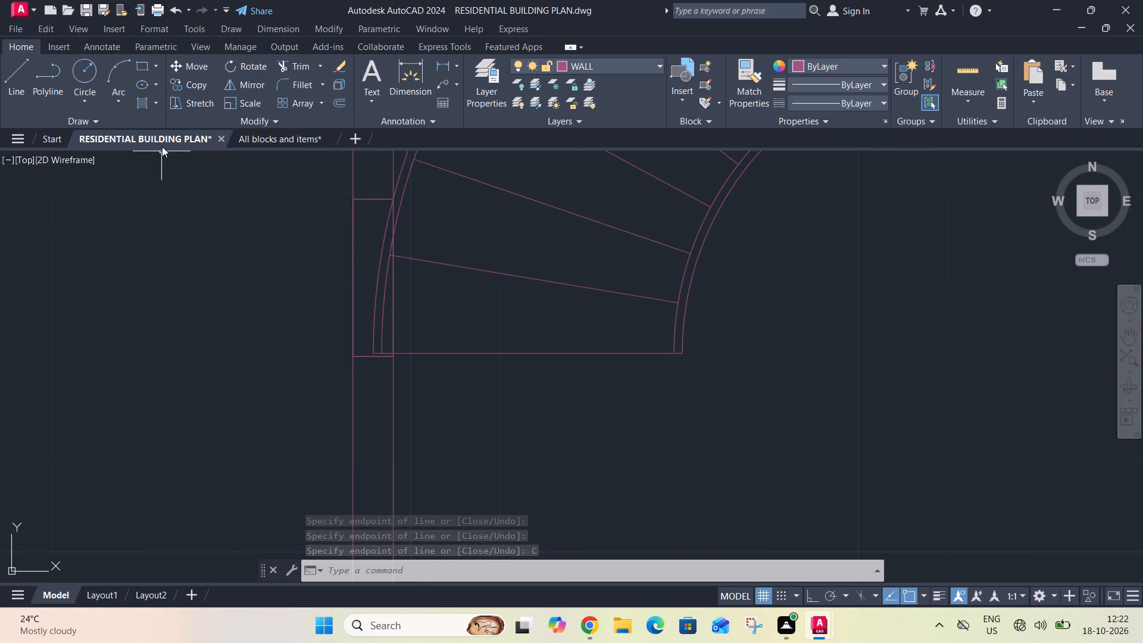
pyautogui.click(386, 195)
pyautogui.click(370, 221)
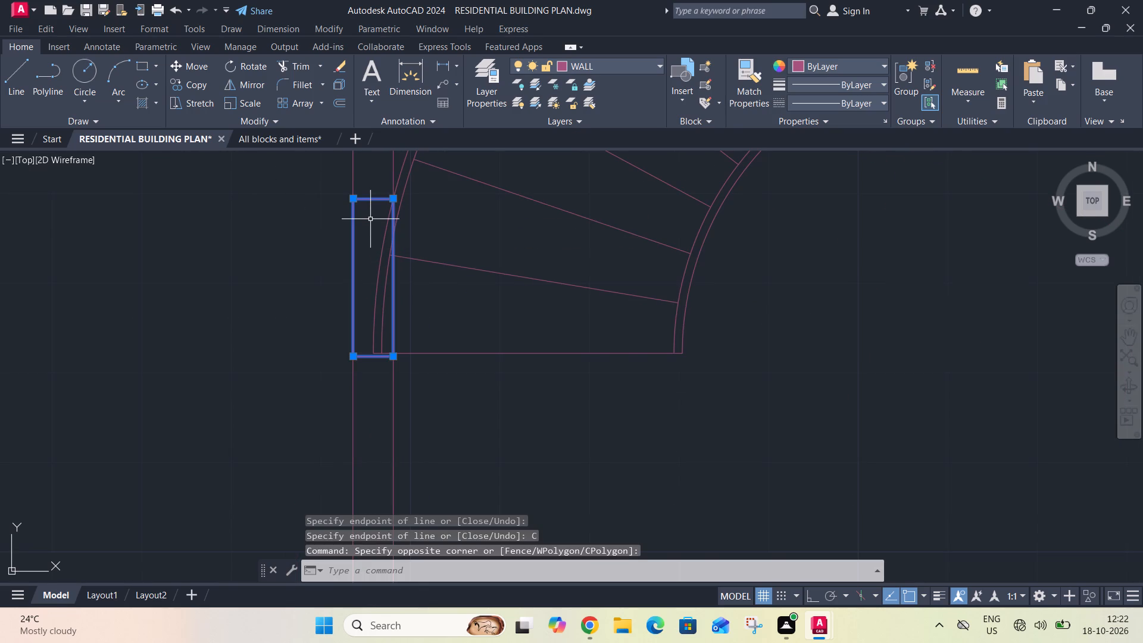
pyautogui.press('Delete')
# Draw a four-corner wipeout about 4.5" by 1'-6" across the west partition wall, masking the stair's overlapping outer end.
pyautogui.click(101, 115)
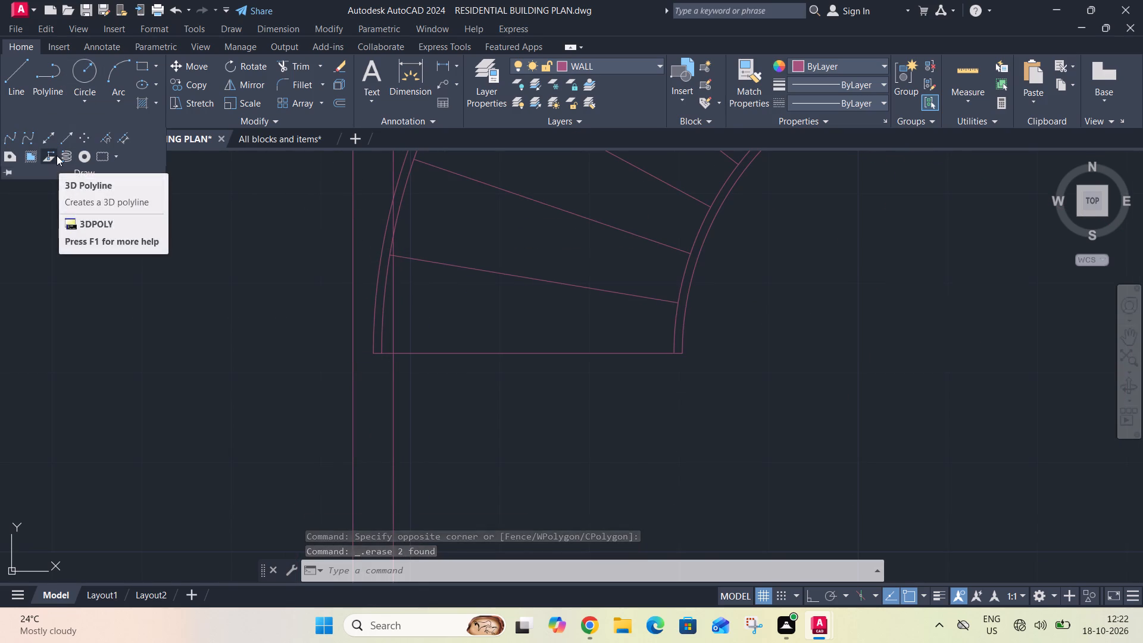
pyautogui.click(30, 154)
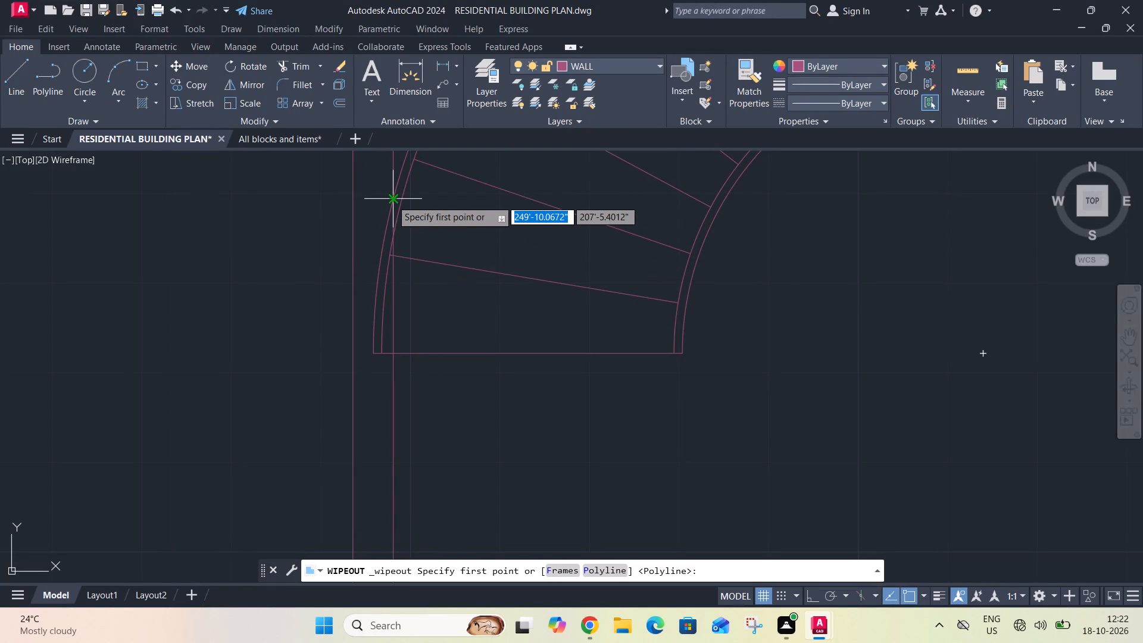
pyautogui.scroll(2, 391, 188)
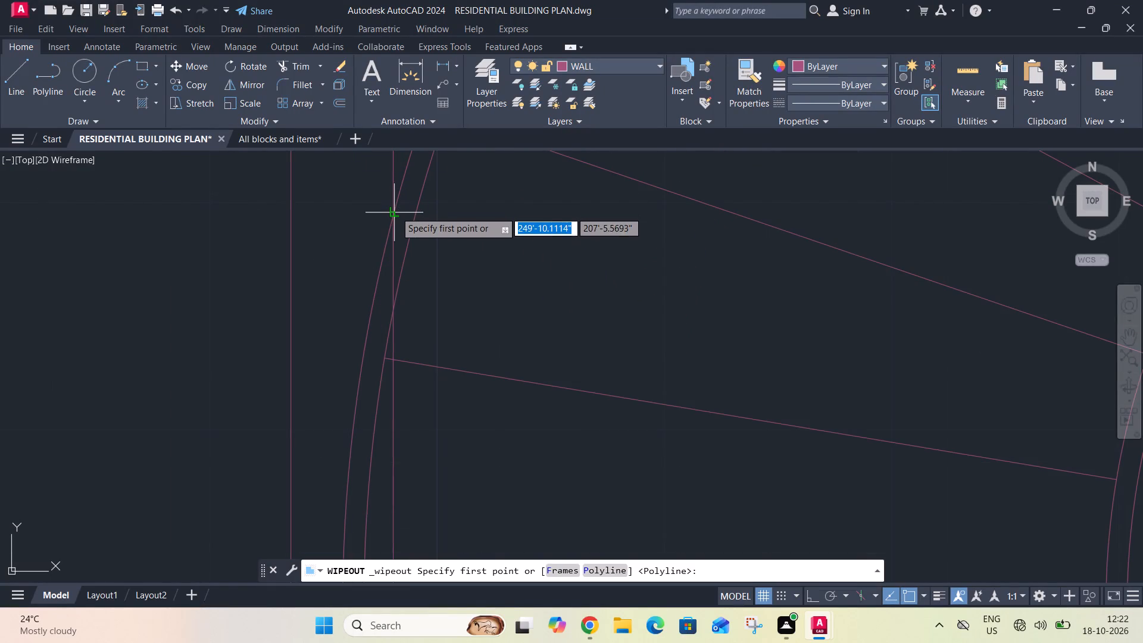
pyautogui.click(395, 211)
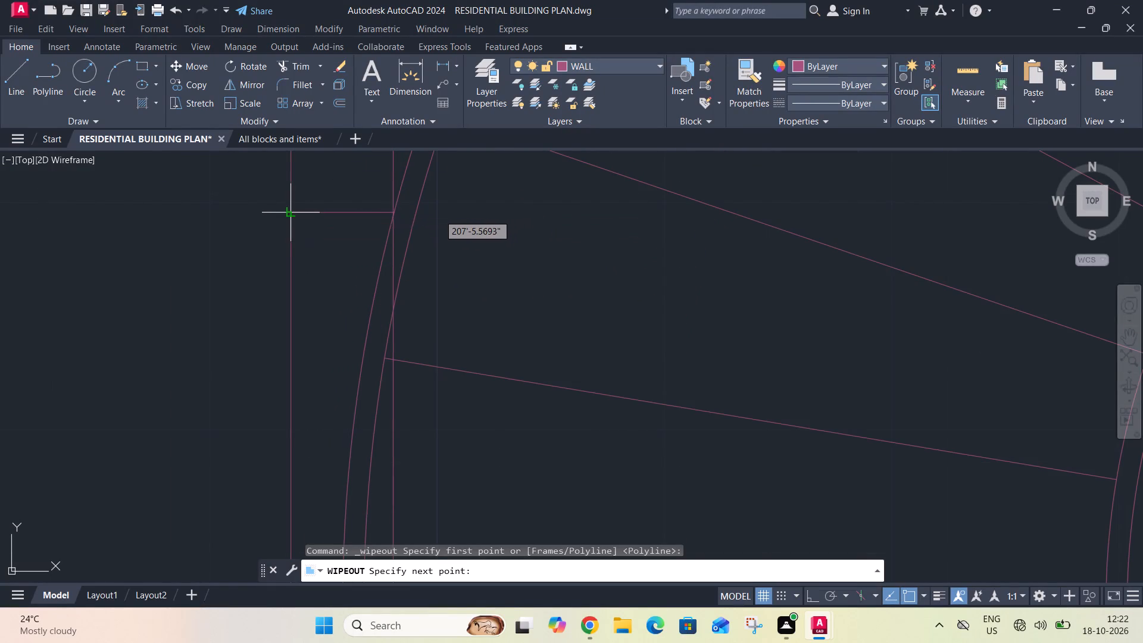
pyautogui.click(292, 214)
pyautogui.scroll(-2, 306, 234)
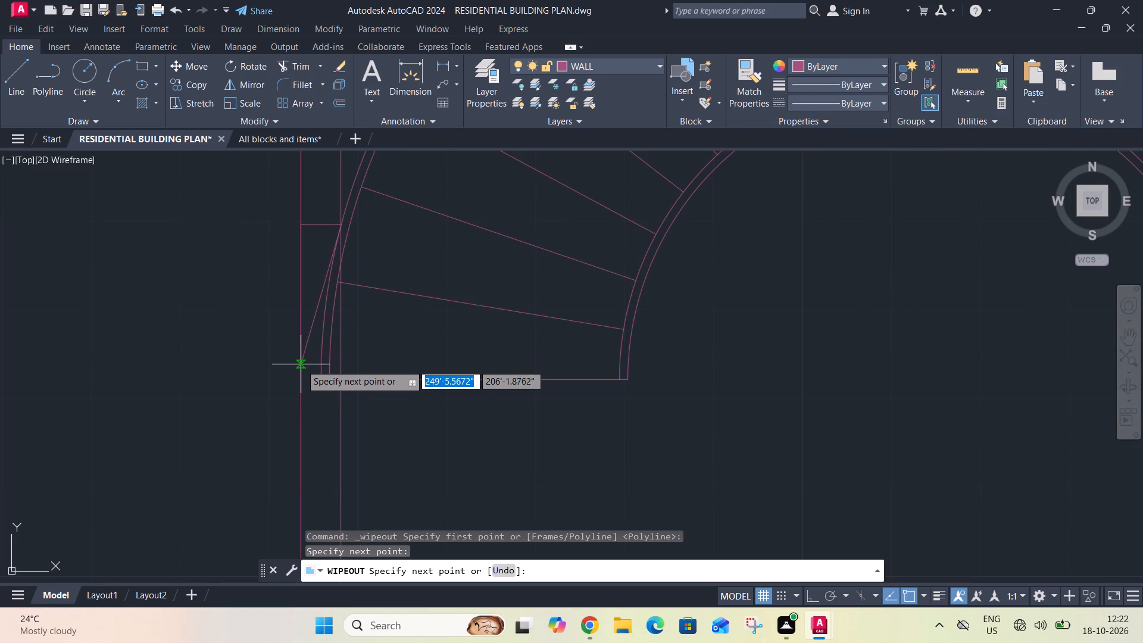
pyautogui.click(299, 383)
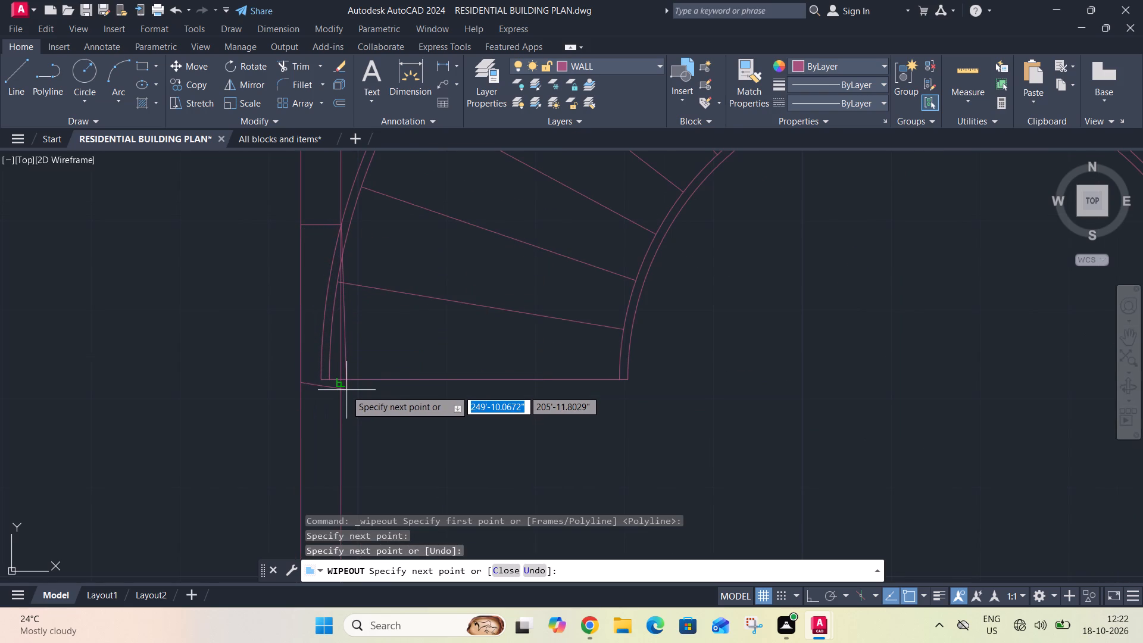
pyautogui.click(341, 388)
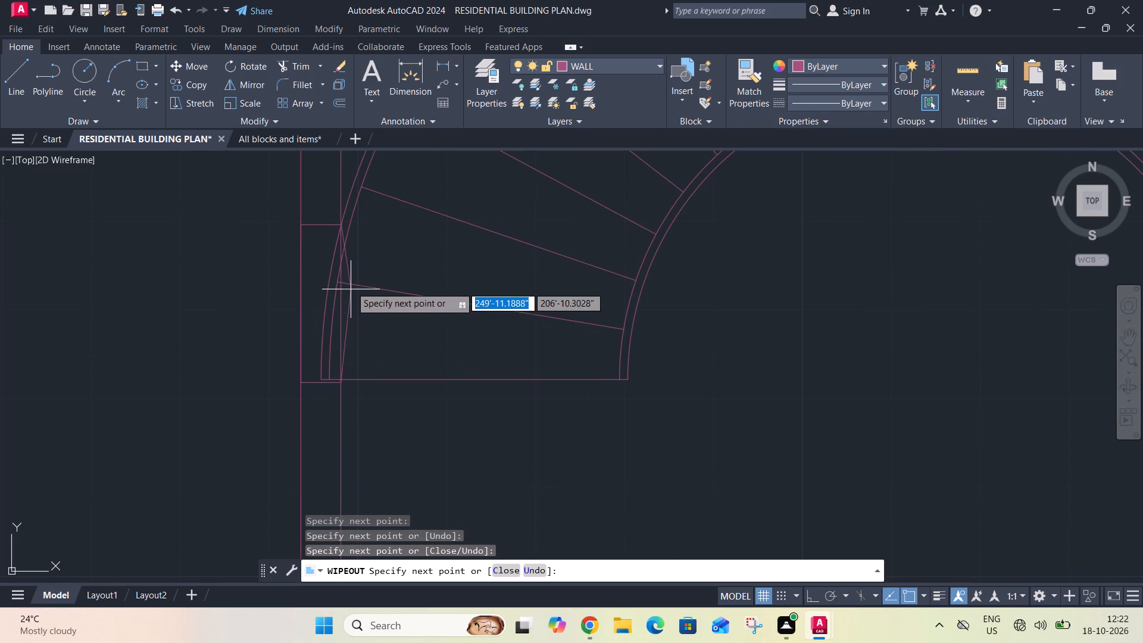
pyautogui.click(344, 226)
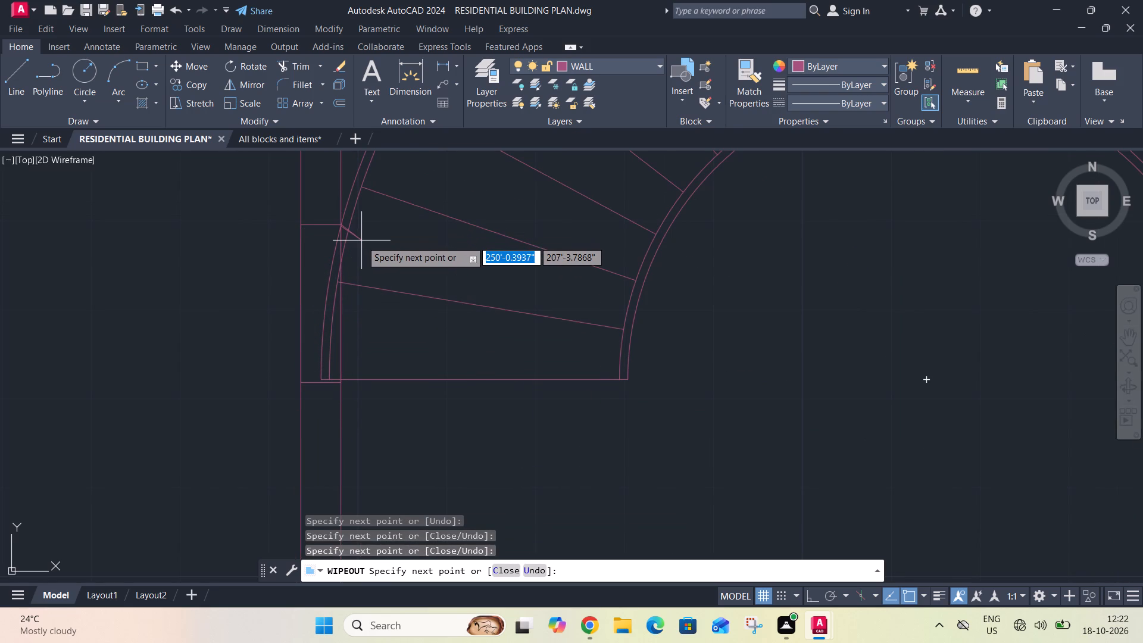
pyautogui.press('Return')
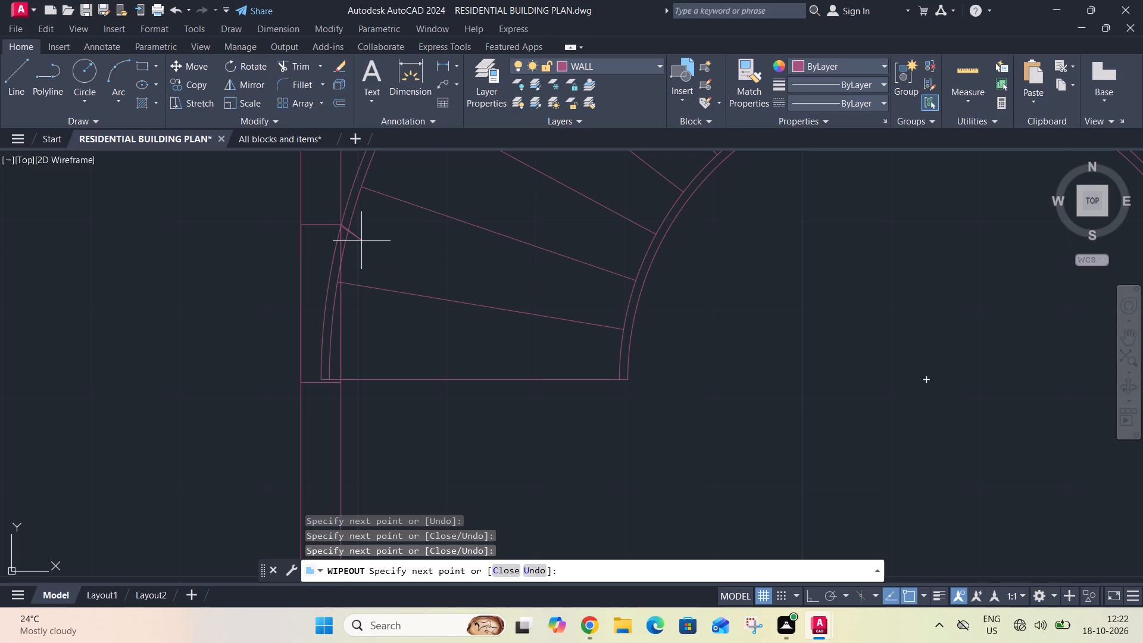
pyautogui.press('Escape')
pyautogui.scroll(-1, 368, 272)
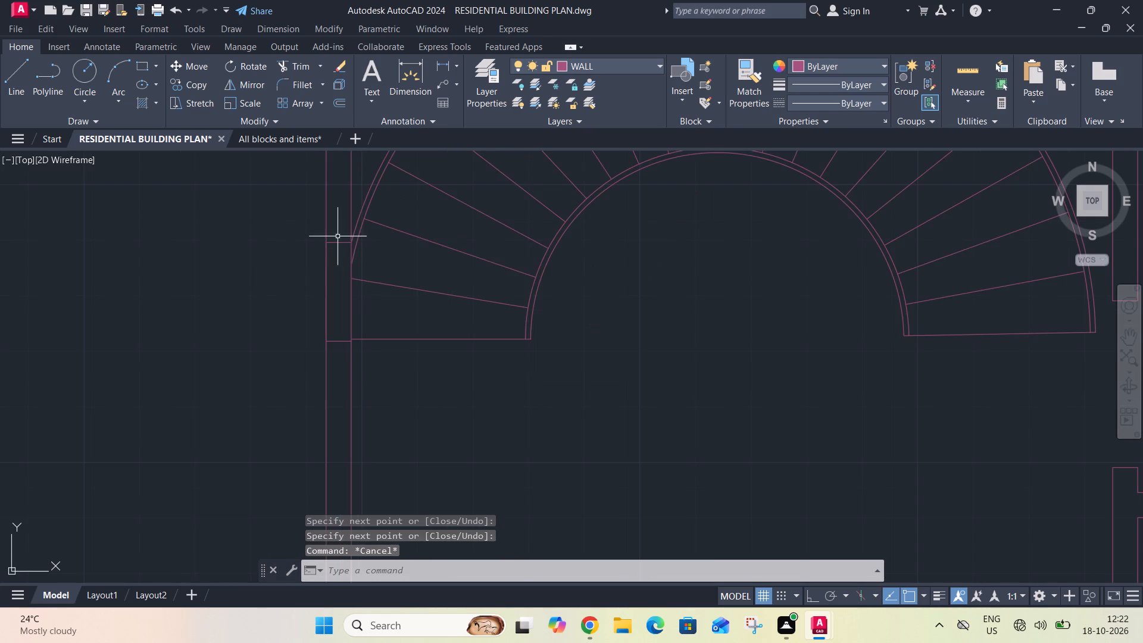
pyautogui.scroll(2, 338, 236)
pyautogui.click(338, 242)
pyautogui.click(330, 255)
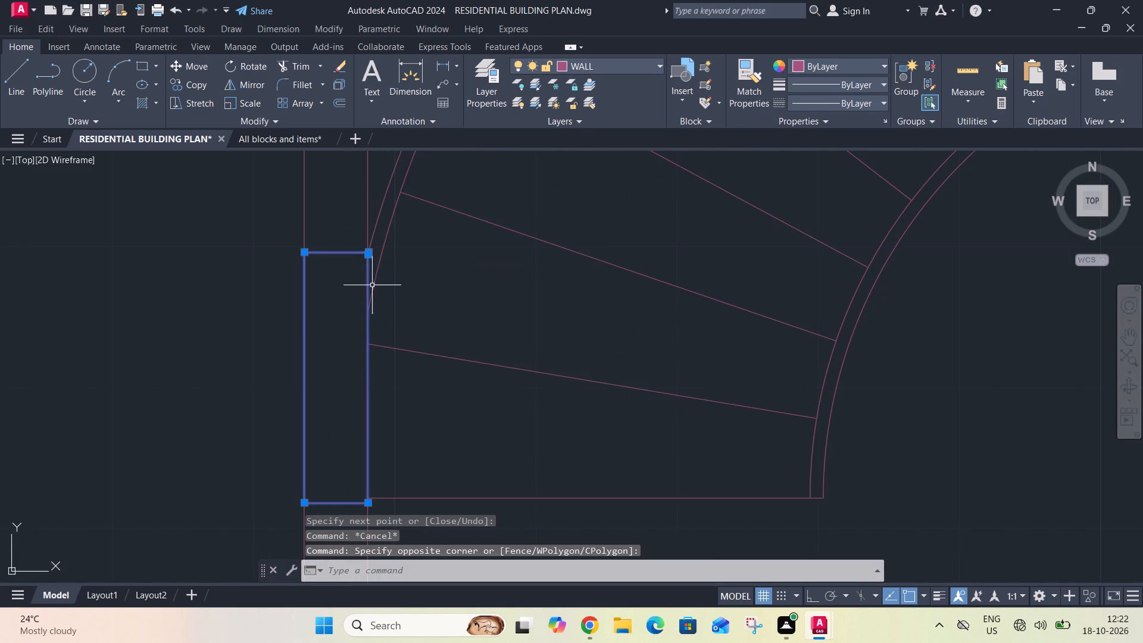
pyautogui.press('Escape')
pyautogui.press('Escape')
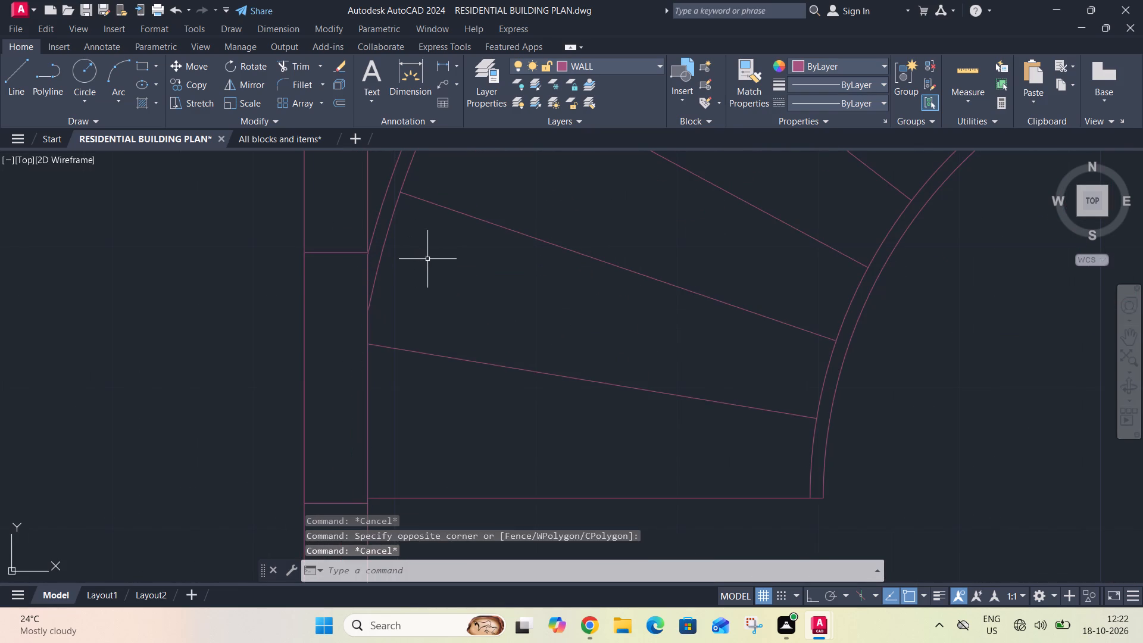
# Make DOORS the current layer.
pyautogui.scroll(-3, 412, 268)
pyautogui.scroll(-2, 515, 298)
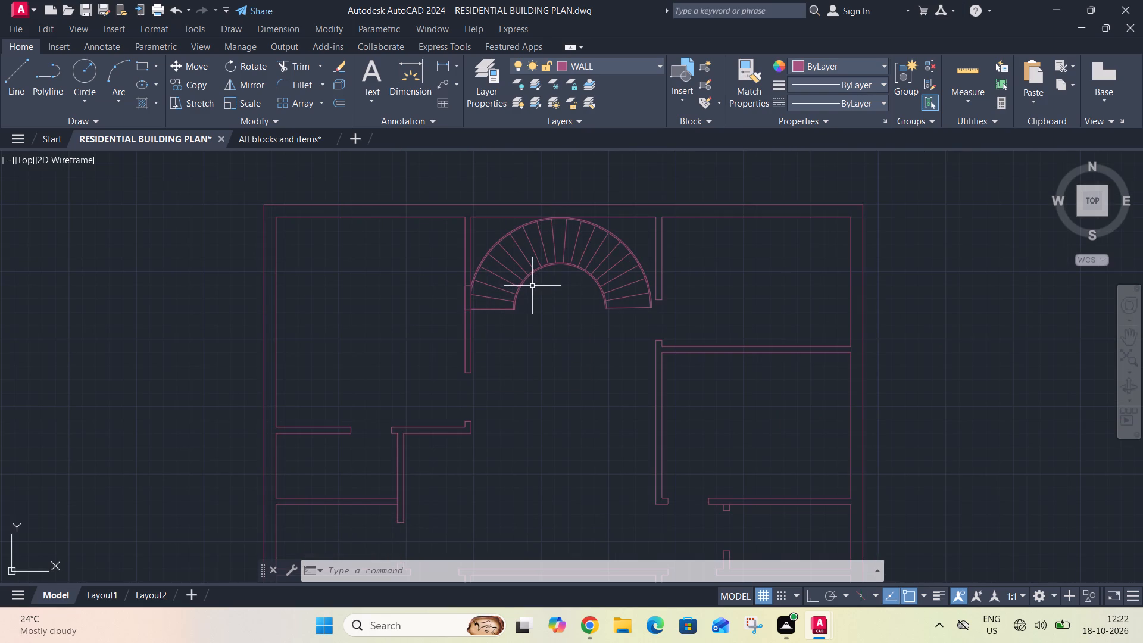
pyautogui.scroll(1, 486, 252)
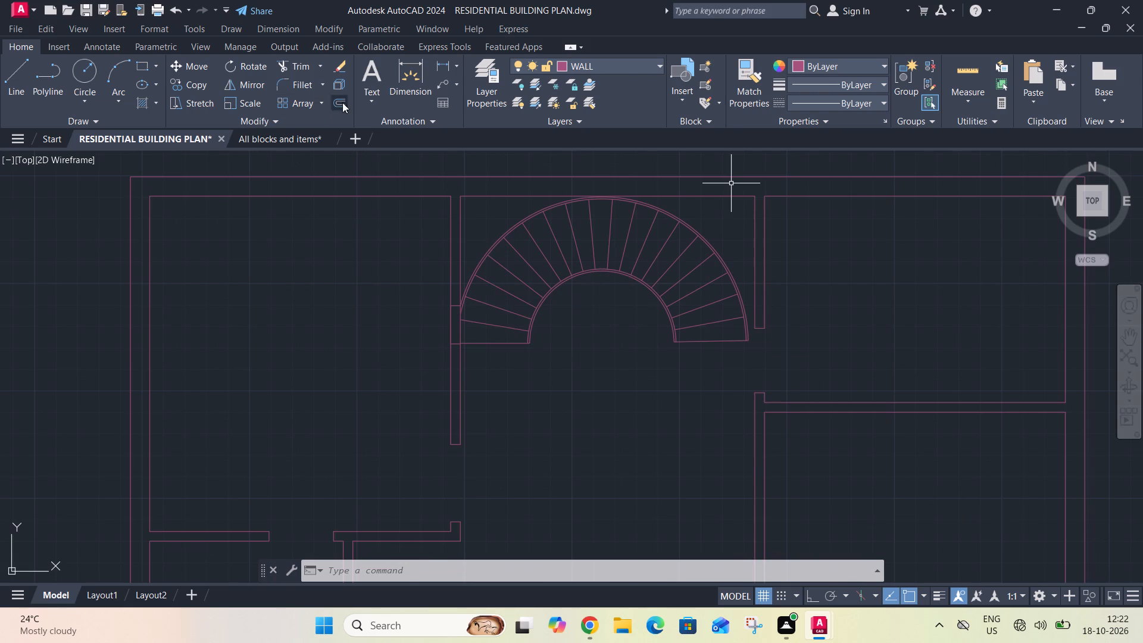
pyautogui.click(559, 64)
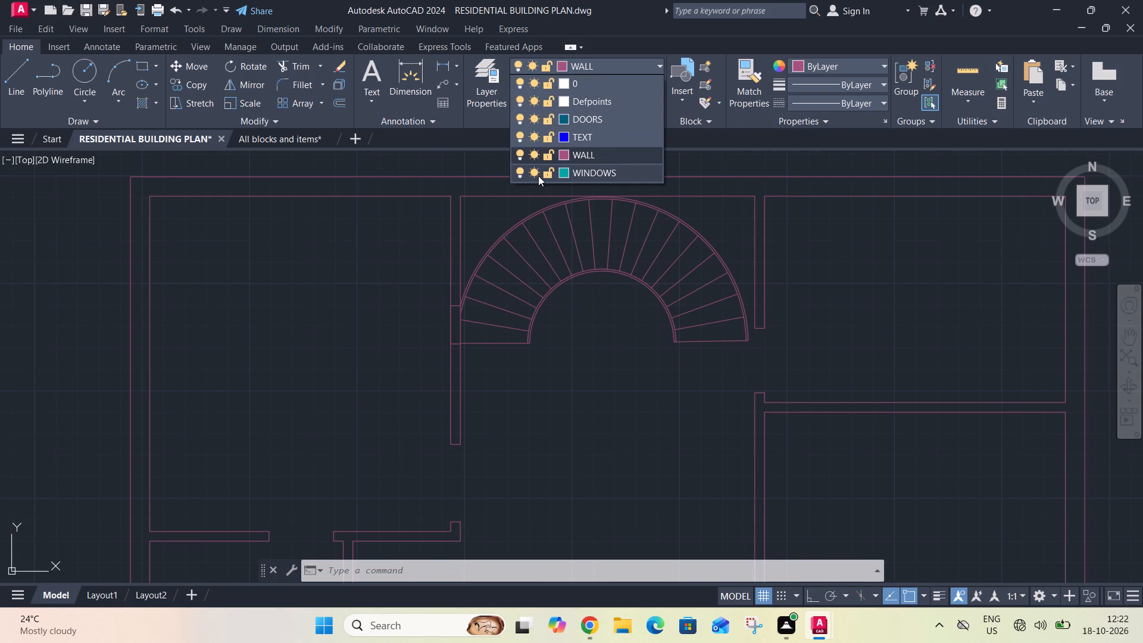
pyautogui.click(570, 126)
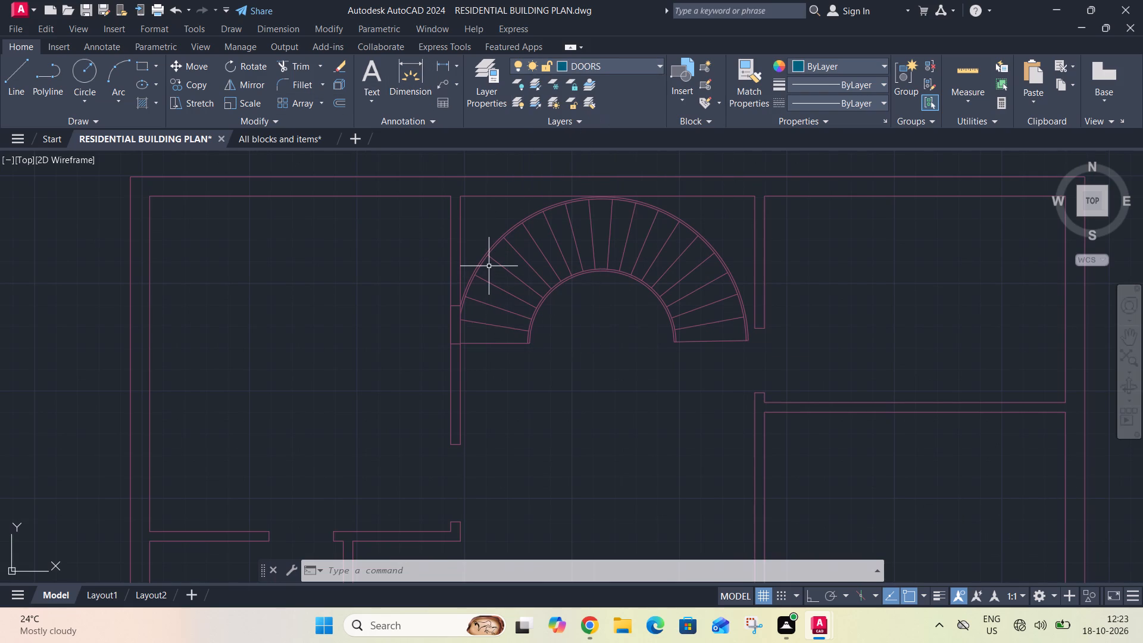
# In the empty area northeast of the plan, draw an L of two orthogonal lines, 2'6" south and 2'6" east.
pyautogui.write('L')
pyautogui.press('space')
pyautogui.scroll(-3, 443, 295)
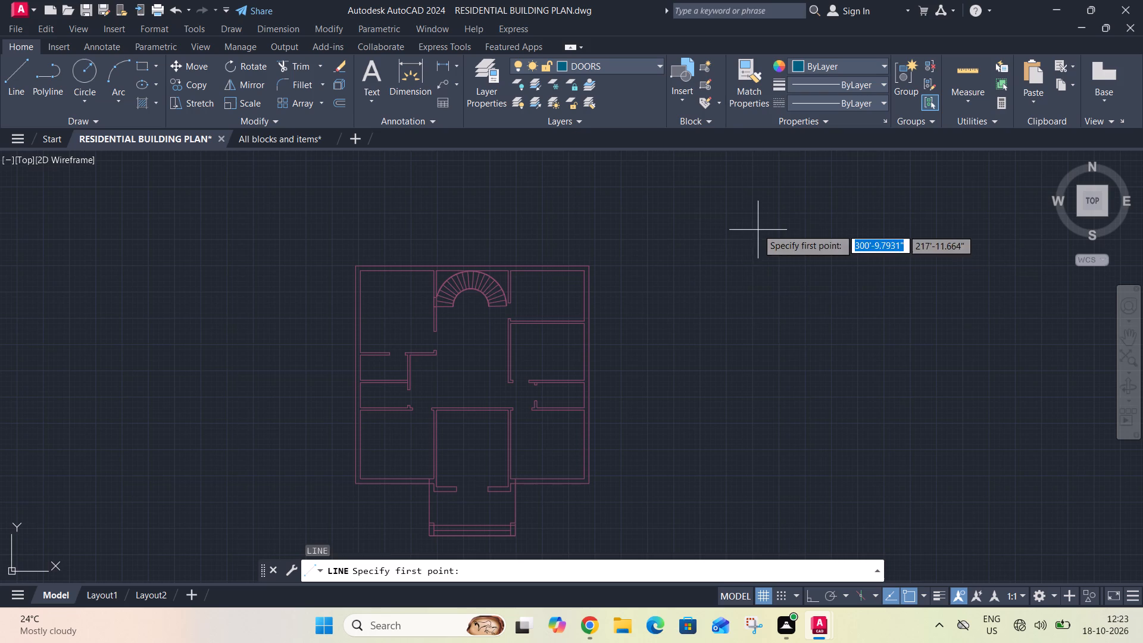
pyautogui.moveTo(752, 220); pyautogui.dragTo(752, 229)
pyautogui.press('F8')
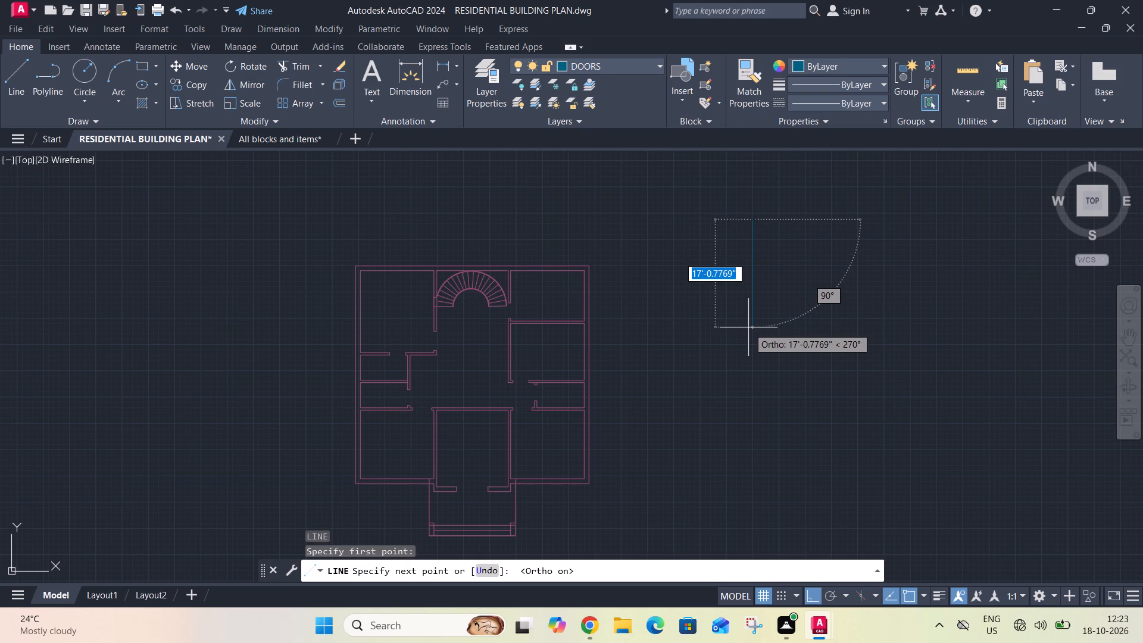
pyautogui.write('2\'6"')
pyautogui.press('Return')
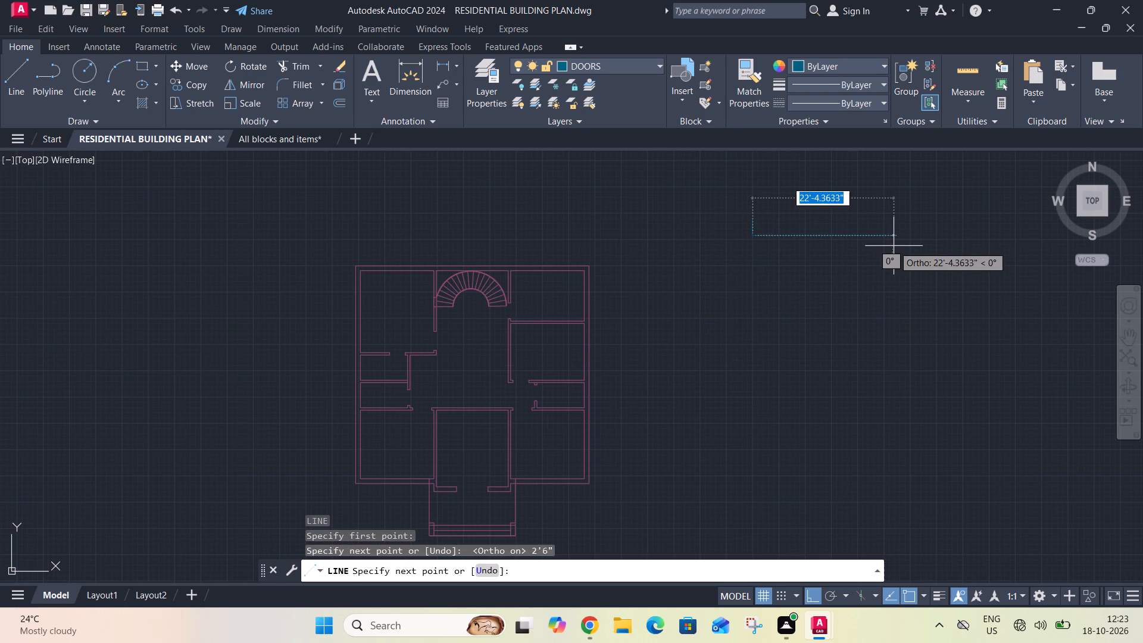
pyautogui.write('2\'6"')
pyautogui.press('Return')
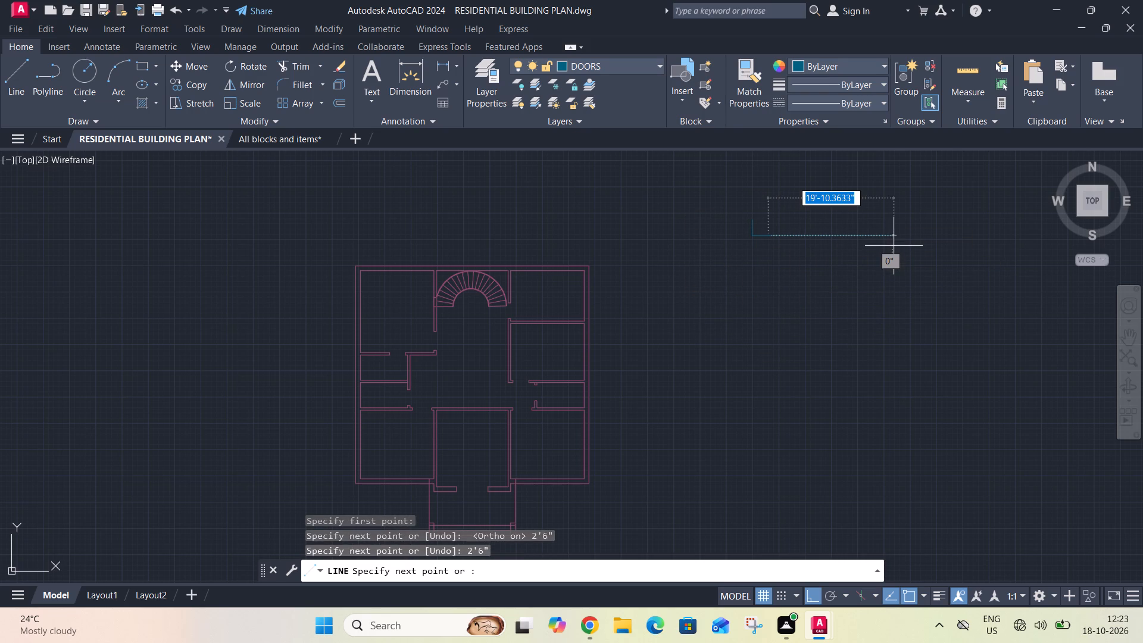
pyautogui.press('Escape')
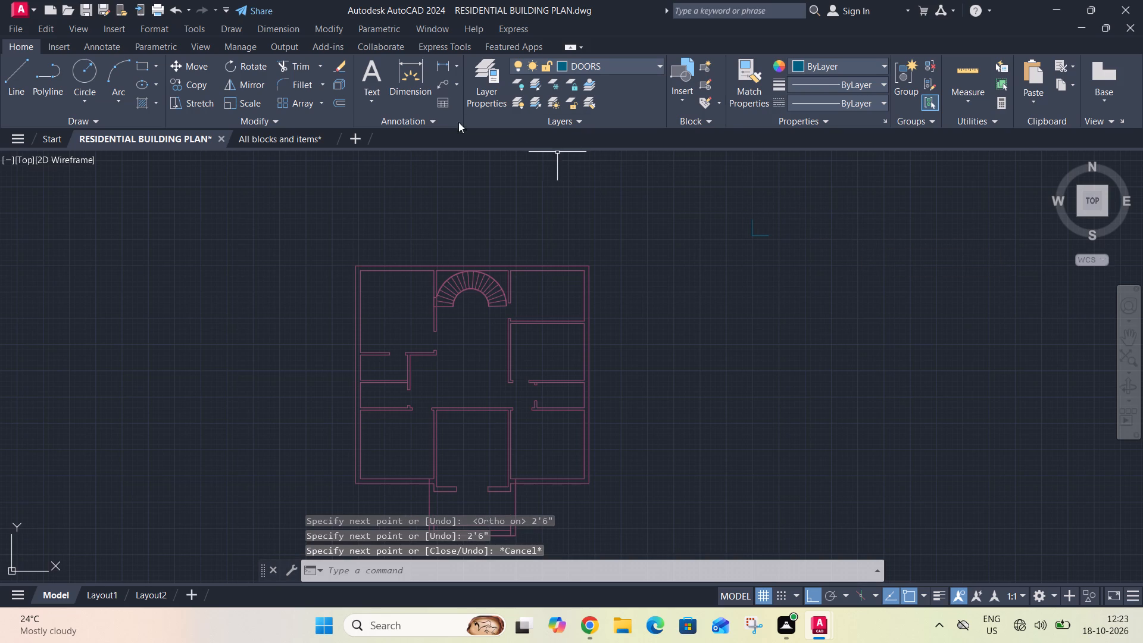
# Offset the L's vertical line 2" to its east side to form the door leaf thickness.
pyautogui.write('O')
pyautogui.press('space')
pyautogui.write('2"')
pyautogui.press('Return')
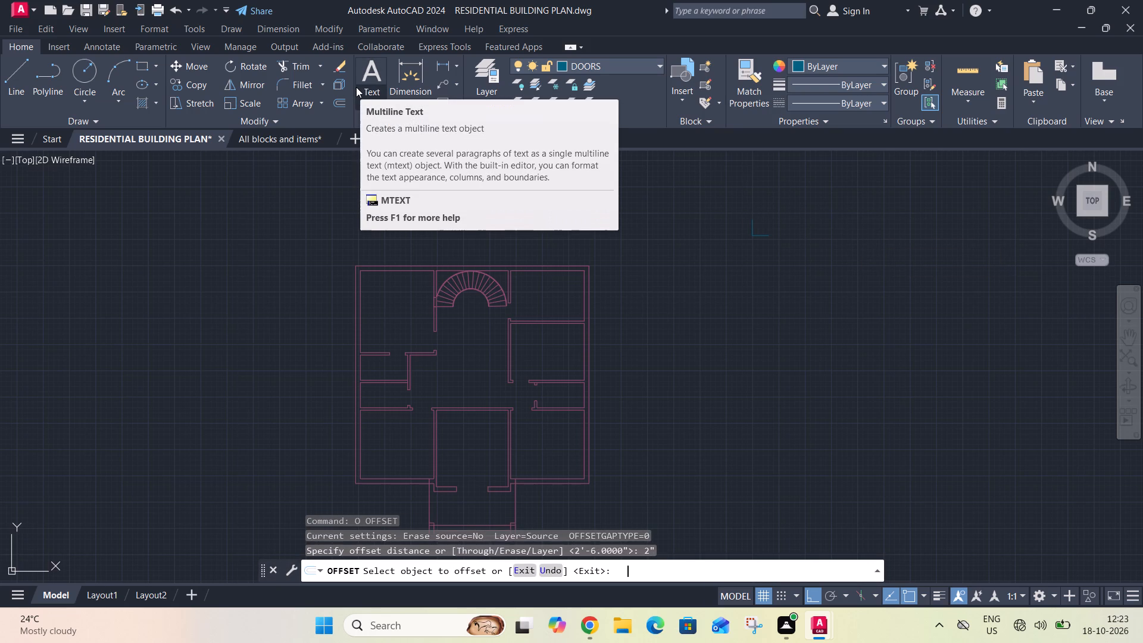
pyautogui.scroll(3, 748, 227)
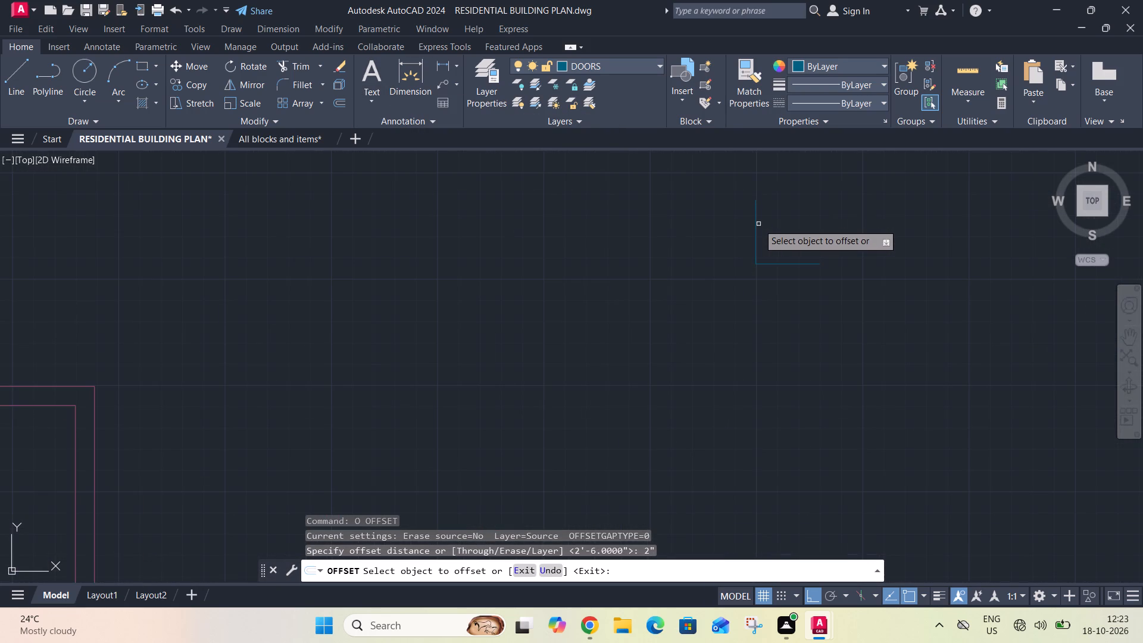
pyautogui.scroll(1, 756, 229)
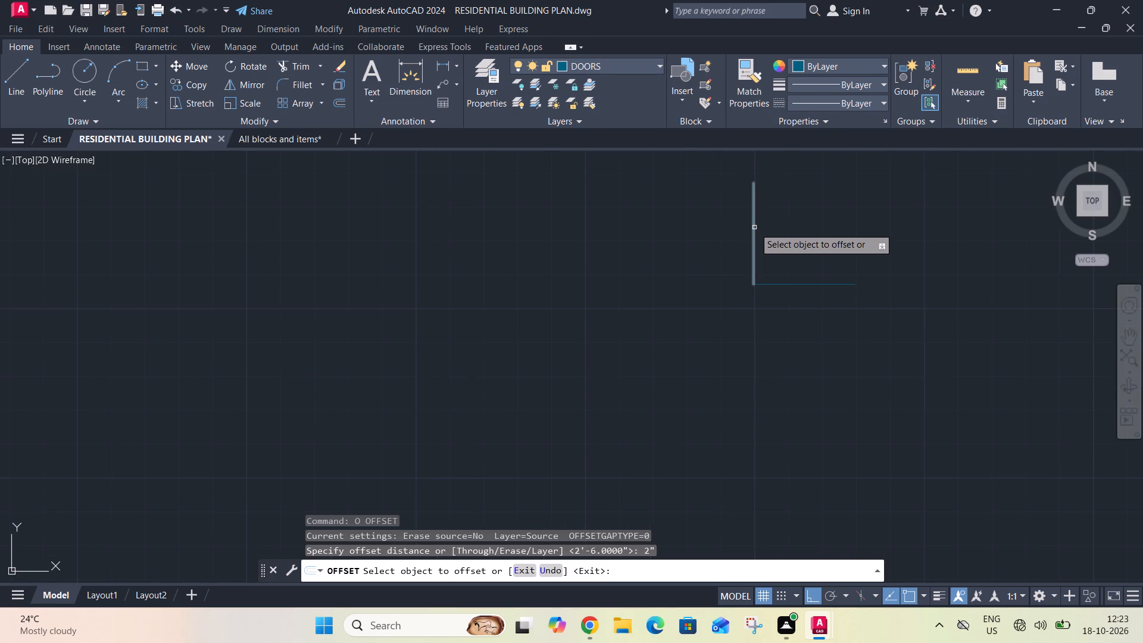
pyautogui.click(752, 227)
pyautogui.click(782, 227)
pyautogui.press('Escape')
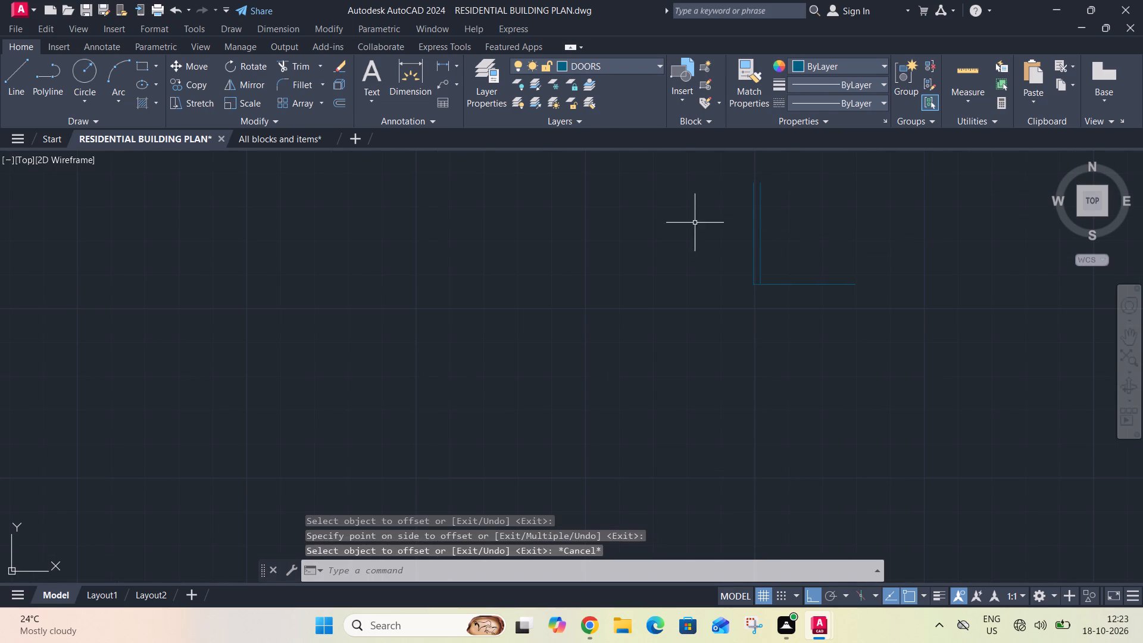
# Draw the door swing as a start-end-direction arc from the leaf's north end to the base line's east end, starting eastward.
pyautogui.click(118, 106)
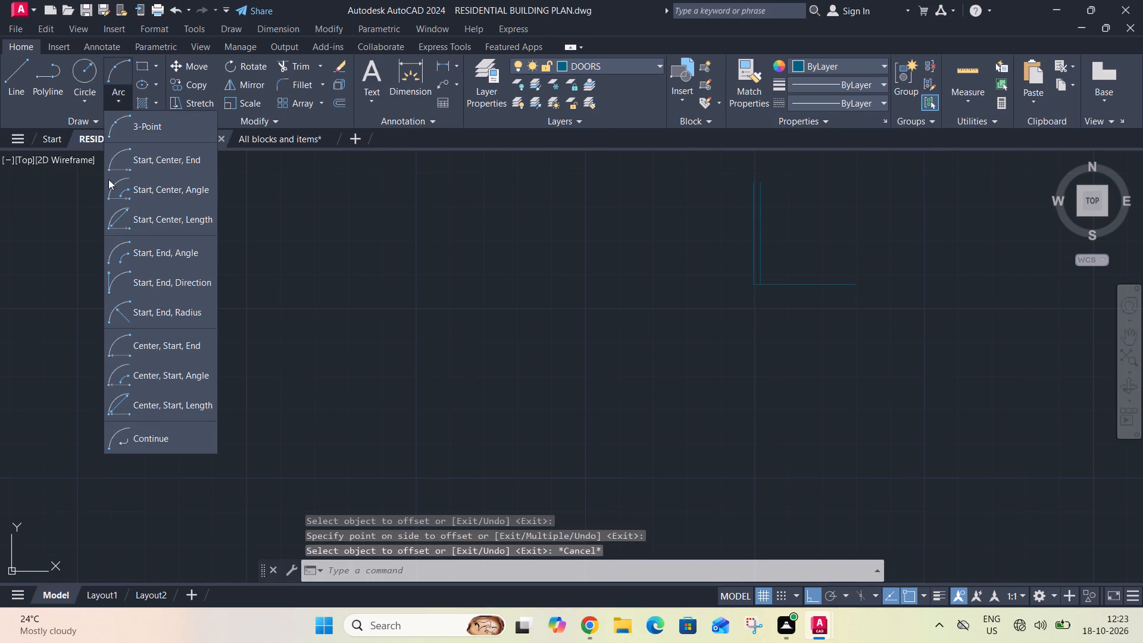
pyautogui.click(158, 279)
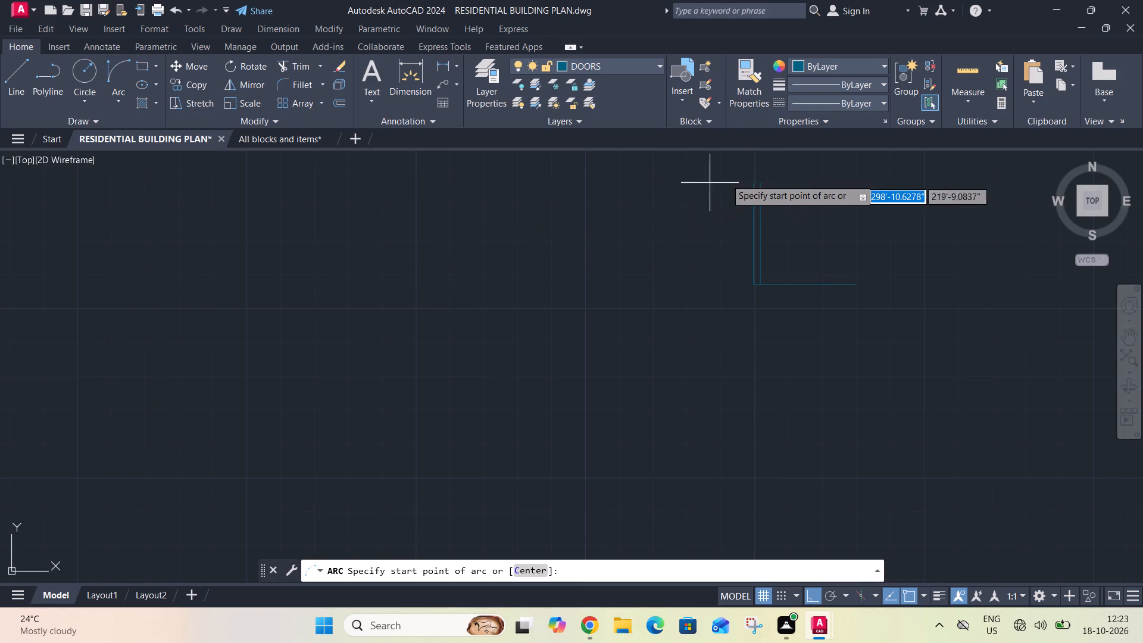
pyautogui.click(751, 181)
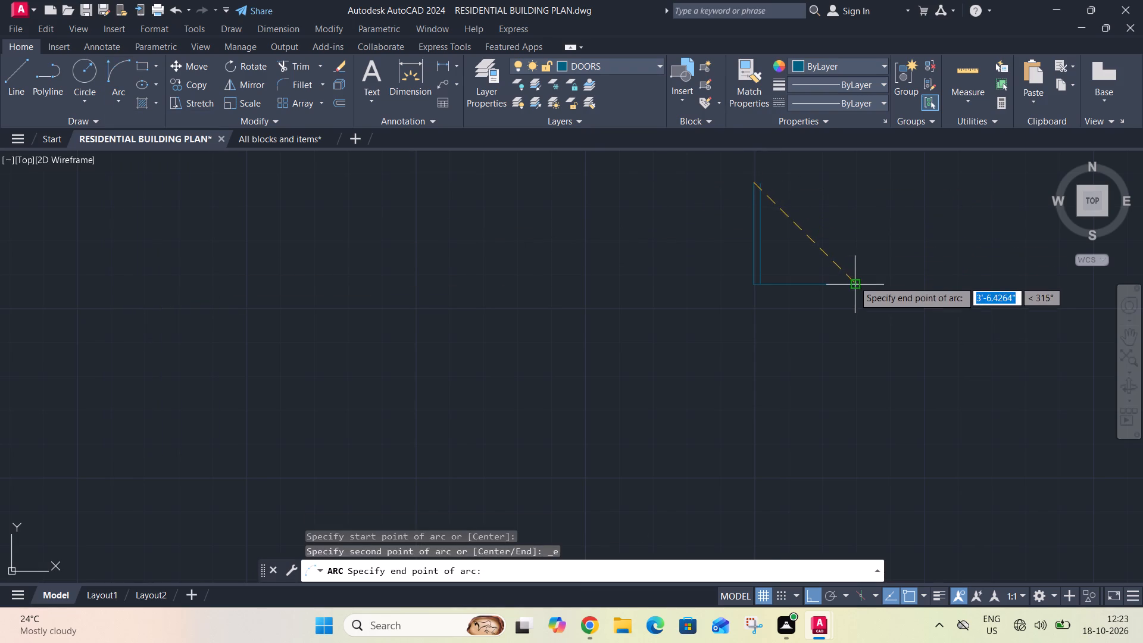
pyautogui.click(854, 282)
pyautogui.click(863, 271)
# Trim the small piece of the door leaf's inner line that projects beyond the swing arc.
pyautogui.write('TR')
pyautogui.press('space')
pyautogui.scroll(1, 770, 171)
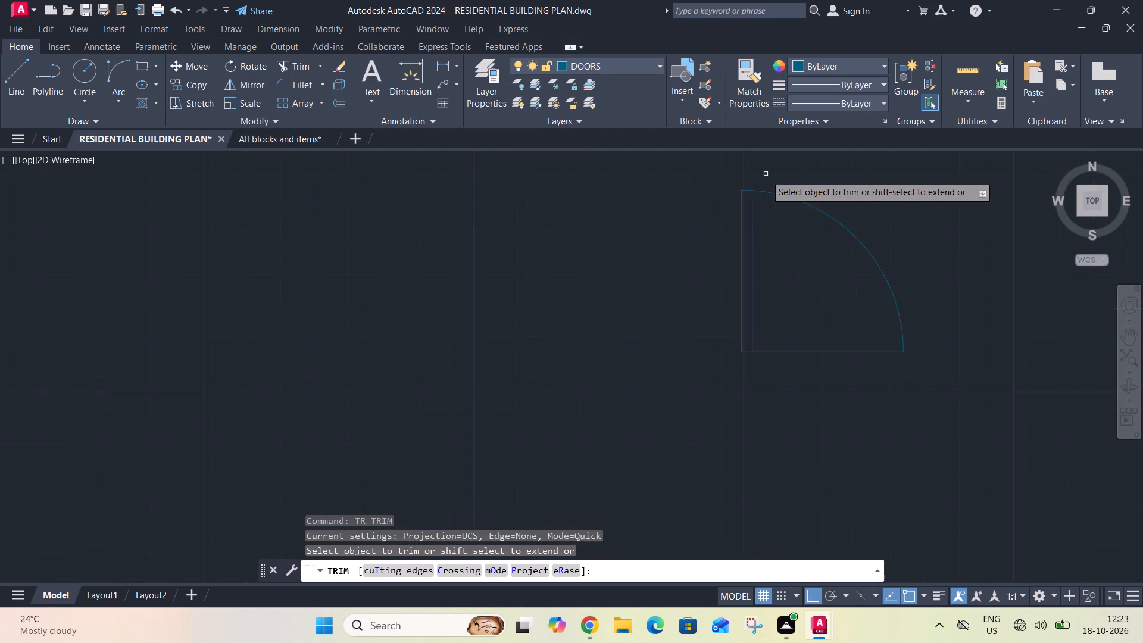
pyautogui.scroll(3, 766, 175)
pyautogui.scroll(4, 722, 219)
pyautogui.click(638, 308)
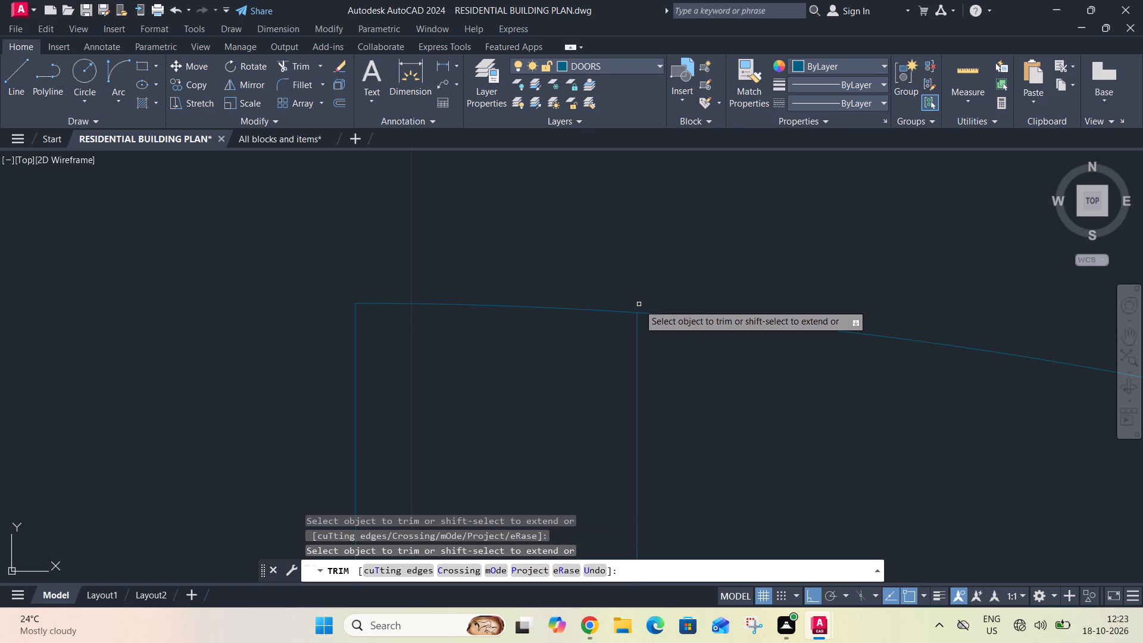
pyautogui.press('Escape')
# Mirror the complete door southward across a horizontal line just below it, keeping the original.
pyautogui.scroll(-5, 570, 210)
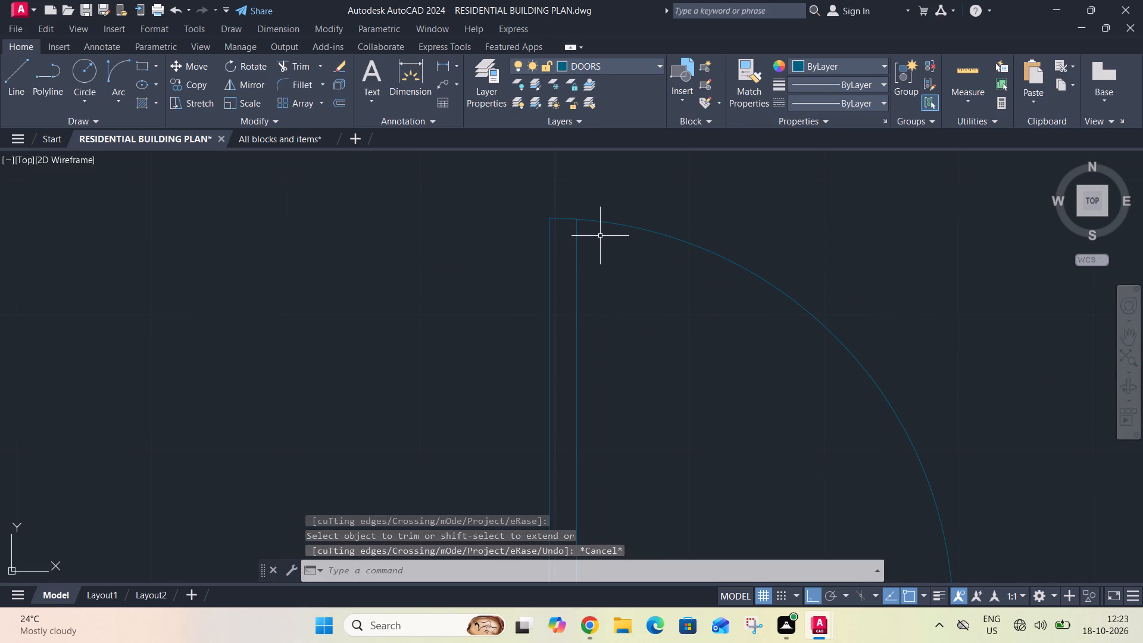
pyautogui.scroll(-3, 579, 230)
pyautogui.click(552, 206)
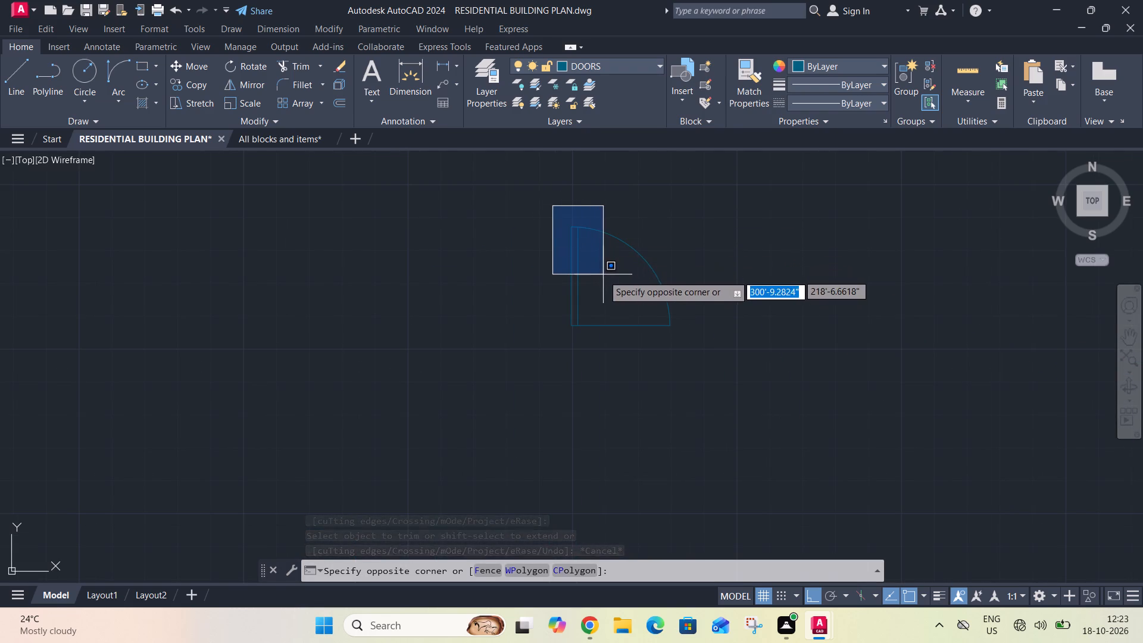
pyautogui.click(552, 221)
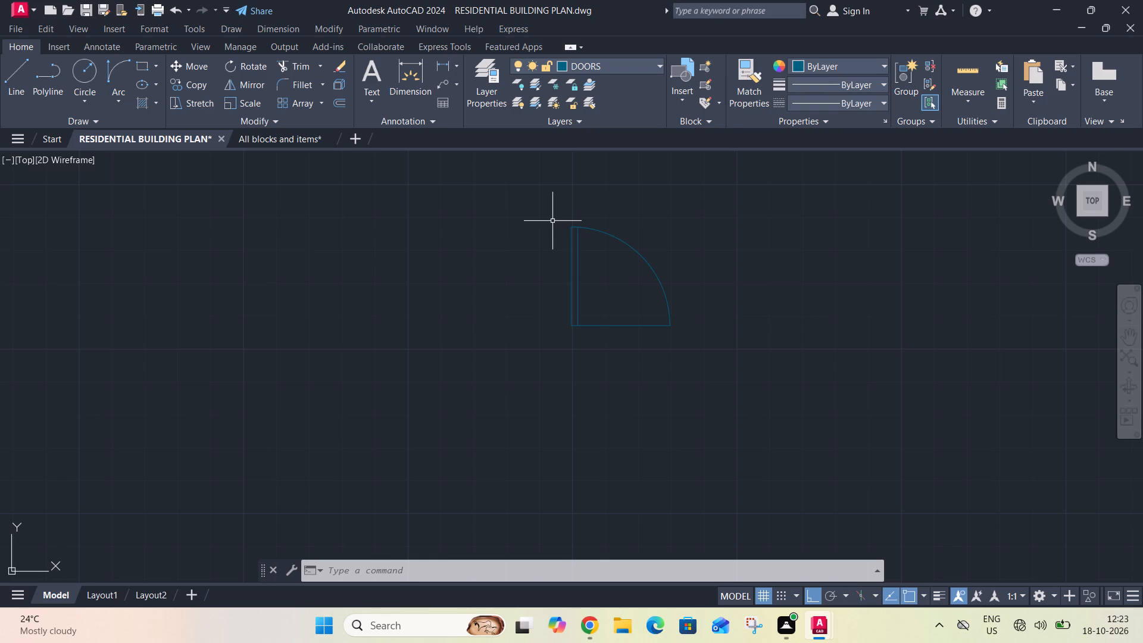
pyautogui.click(543, 213)
pyautogui.click(706, 364)
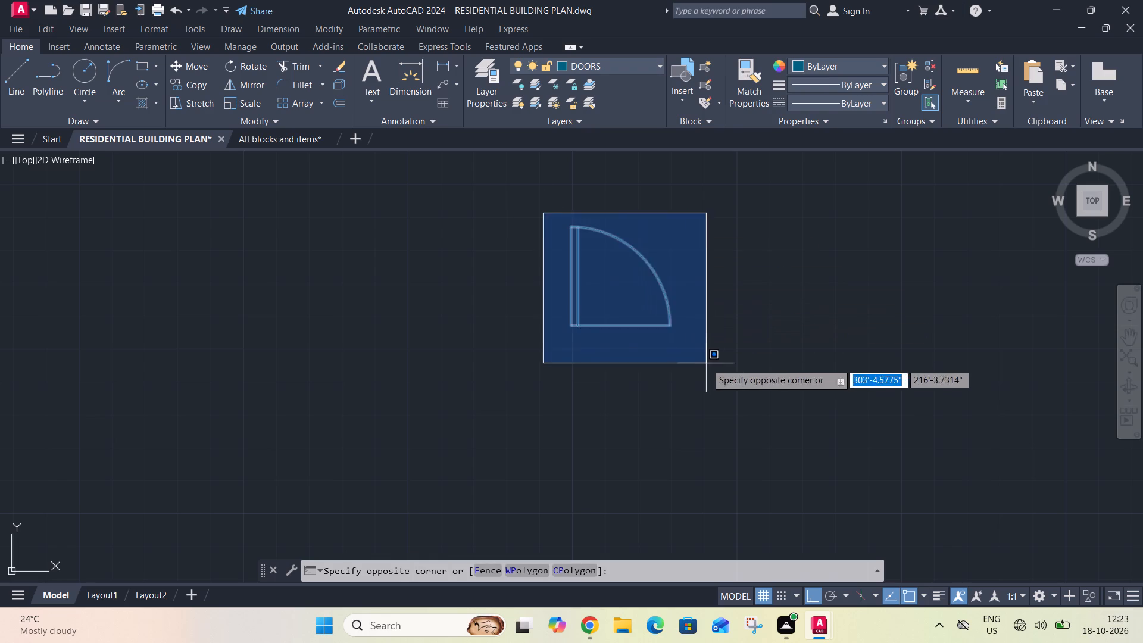
pyautogui.press('m')
pyautogui.write('I')
pyautogui.press('space')
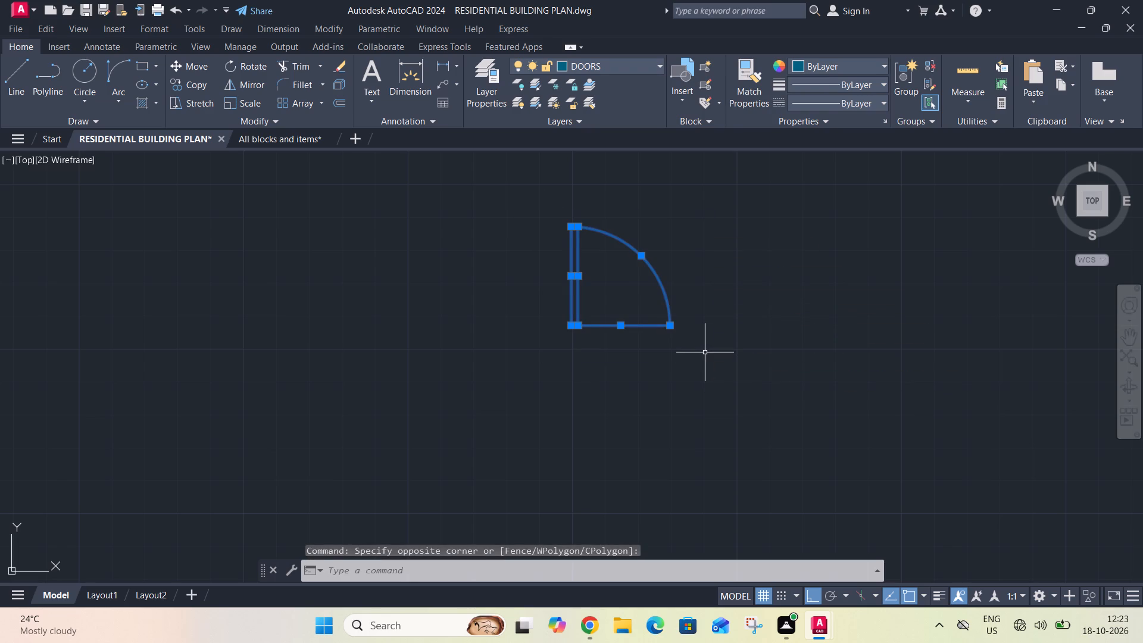
pyautogui.click(555, 358)
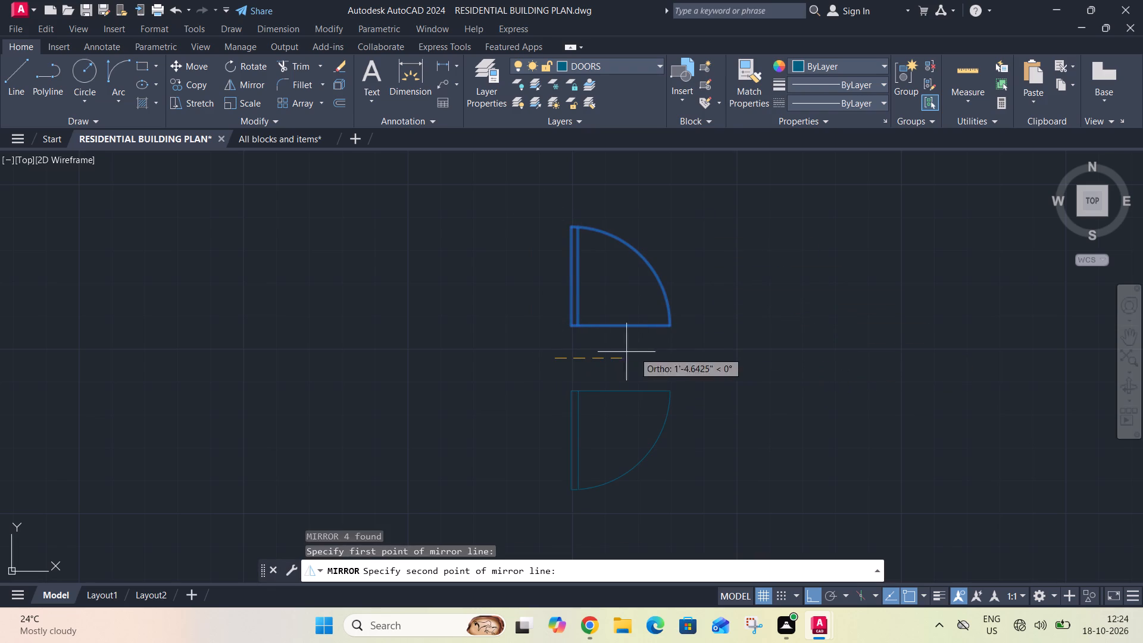
pyautogui.click(719, 354)
pyautogui.moveTo(732, 403); pyautogui.dragTo(719, 355)
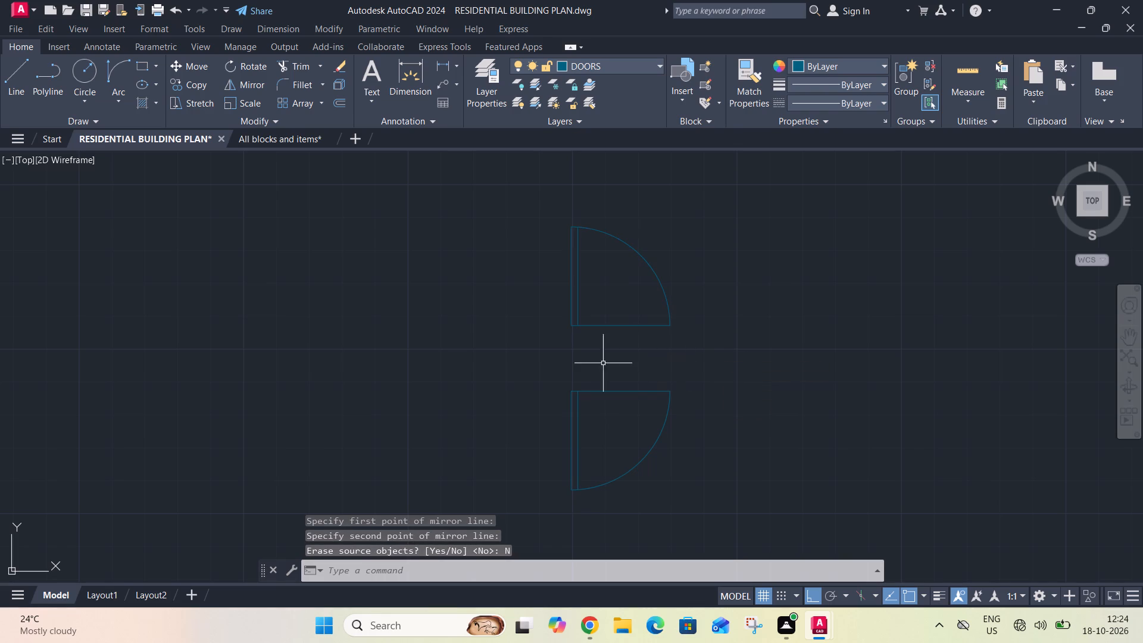
# Mirror the southern door eastward across a vertical line, keeping the source door.
pyautogui.moveTo(526, 358); pyautogui.dragTo(535, 367)
pyautogui.click(698, 516)
pyautogui.press('m')
pyautogui.write('I')
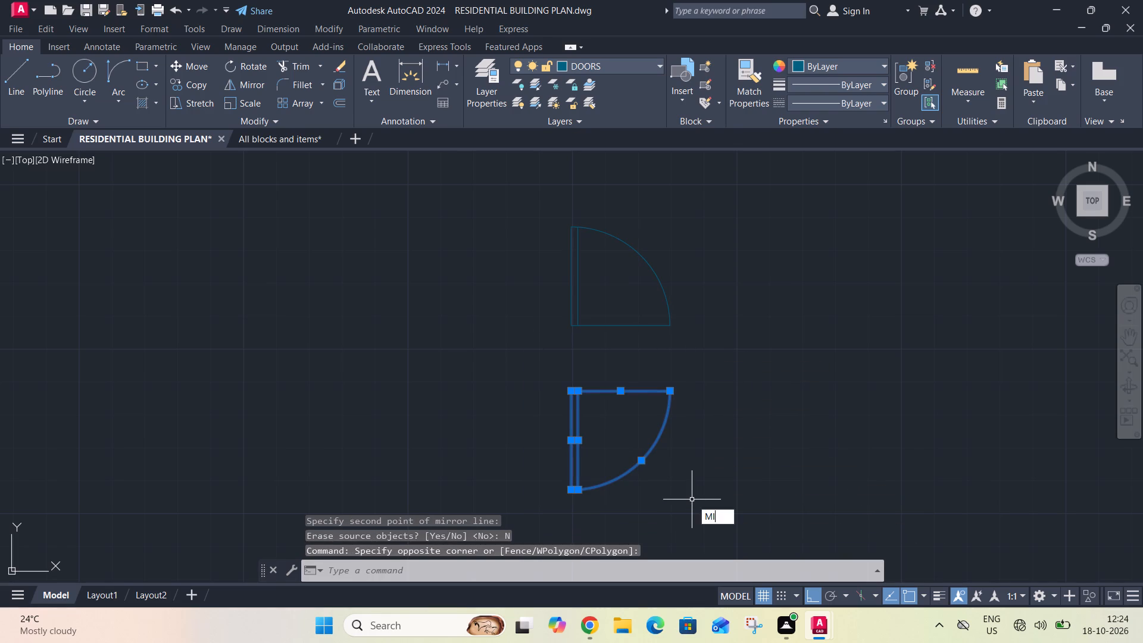
pyautogui.press('space')
pyautogui.click(698, 486)
pyautogui.click(711, 321)
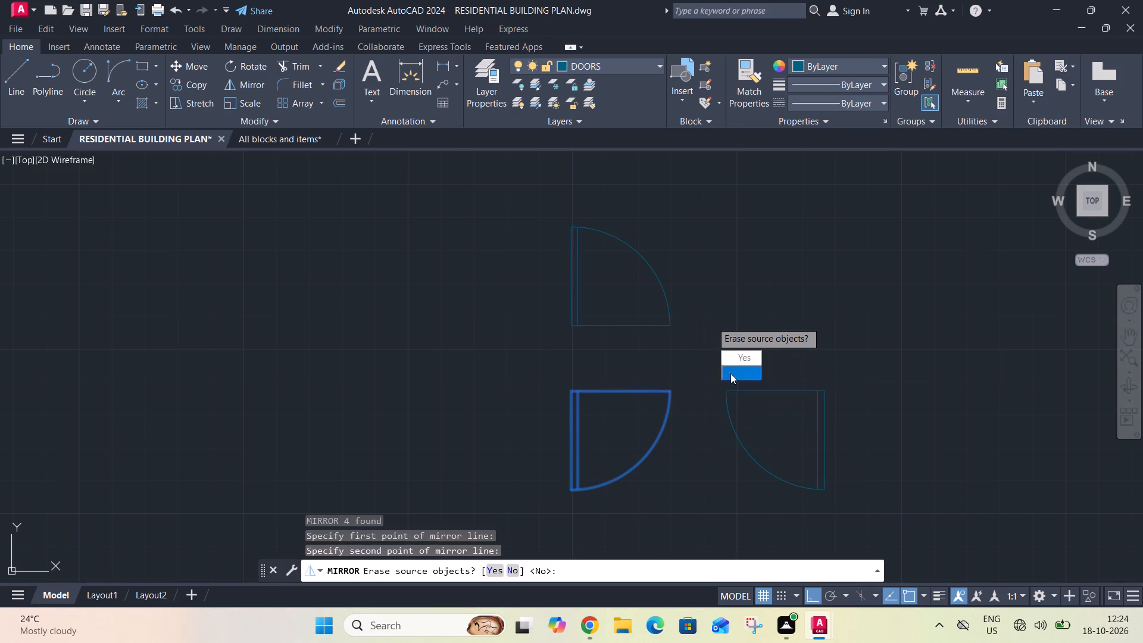
pyautogui.moveTo(730, 373); pyautogui.dragTo(711, 323)
# Mirror the original northern door westward across a vertical line, keeping the source door.
pyautogui.moveTo(535, 210); pyautogui.dragTo(541, 214)
pyautogui.click(688, 335)
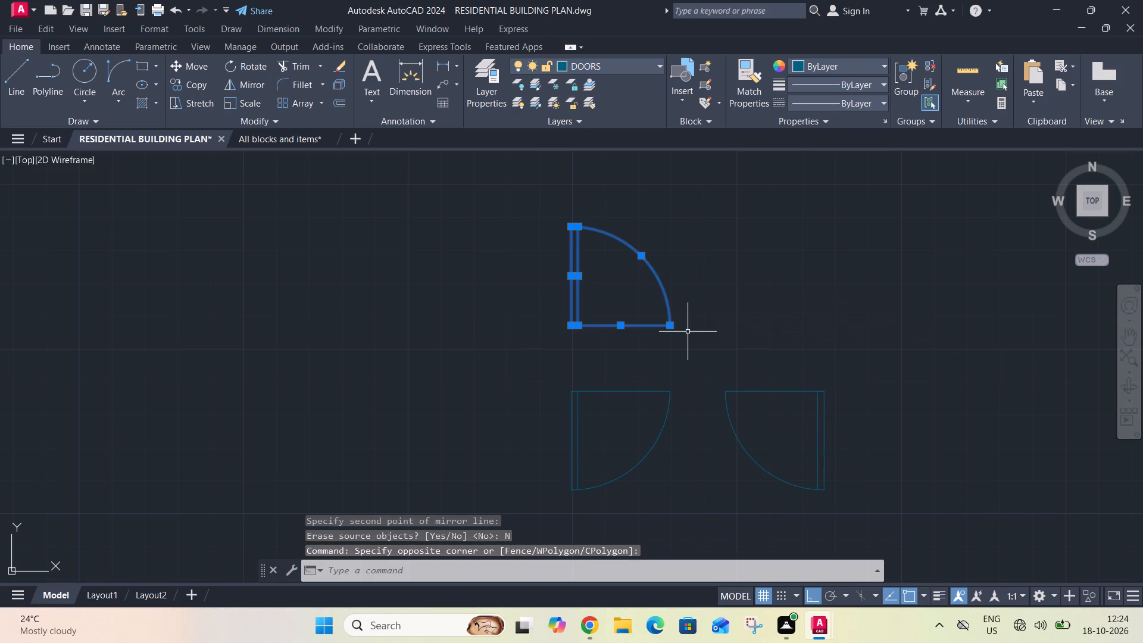
pyautogui.press('m')
pyautogui.write('I')
pyautogui.press('space')
pyautogui.moveTo(546, 354); pyautogui.dragTo(546, 339)
pyautogui.moveTo(508, 157); pyautogui.dragTo(508, 163)
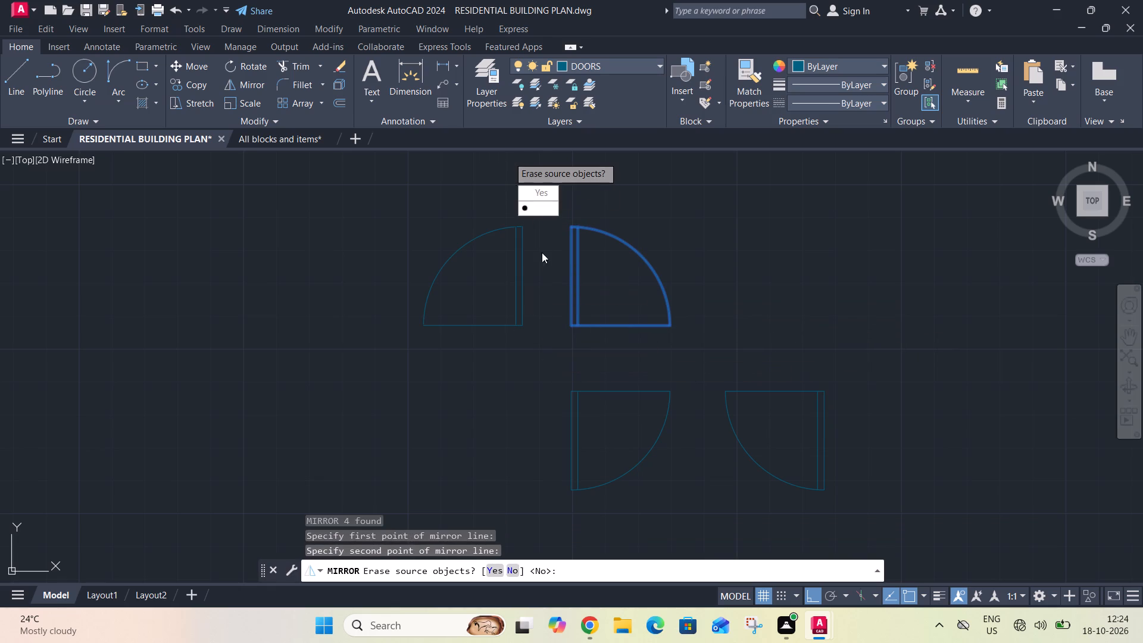
pyautogui.click(542, 217)
pyautogui.moveTo(558, 266); pyautogui.dragTo(542, 217)
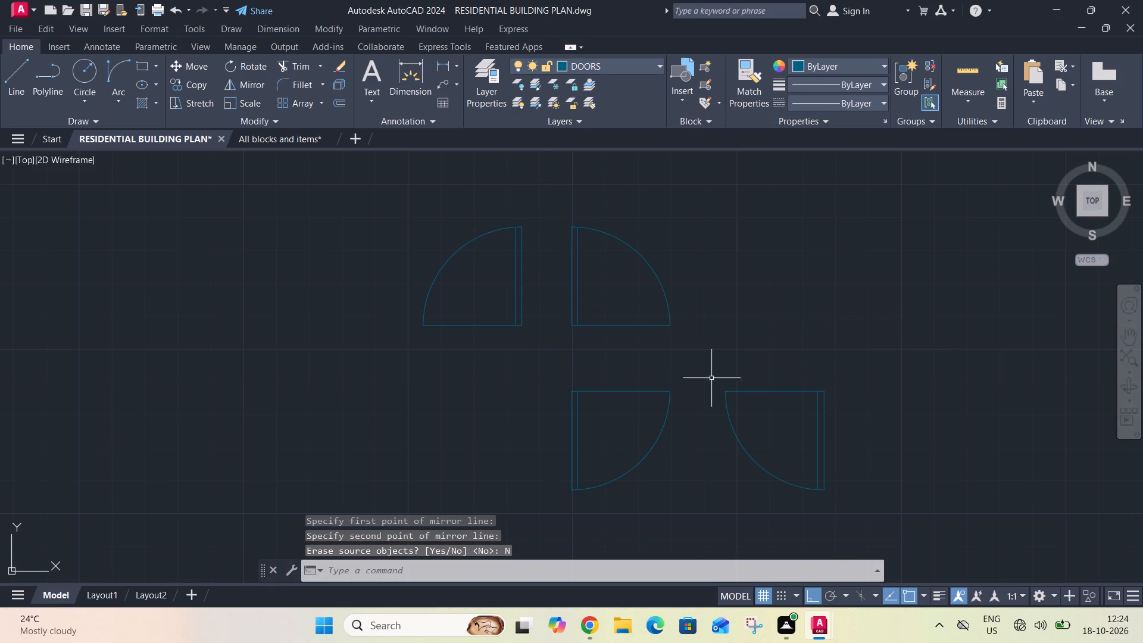
# Copy the southeast door by its hinge corner to the east jamb of the opening below the northwest room.
pyautogui.click(708, 373)
pyautogui.click(869, 510)
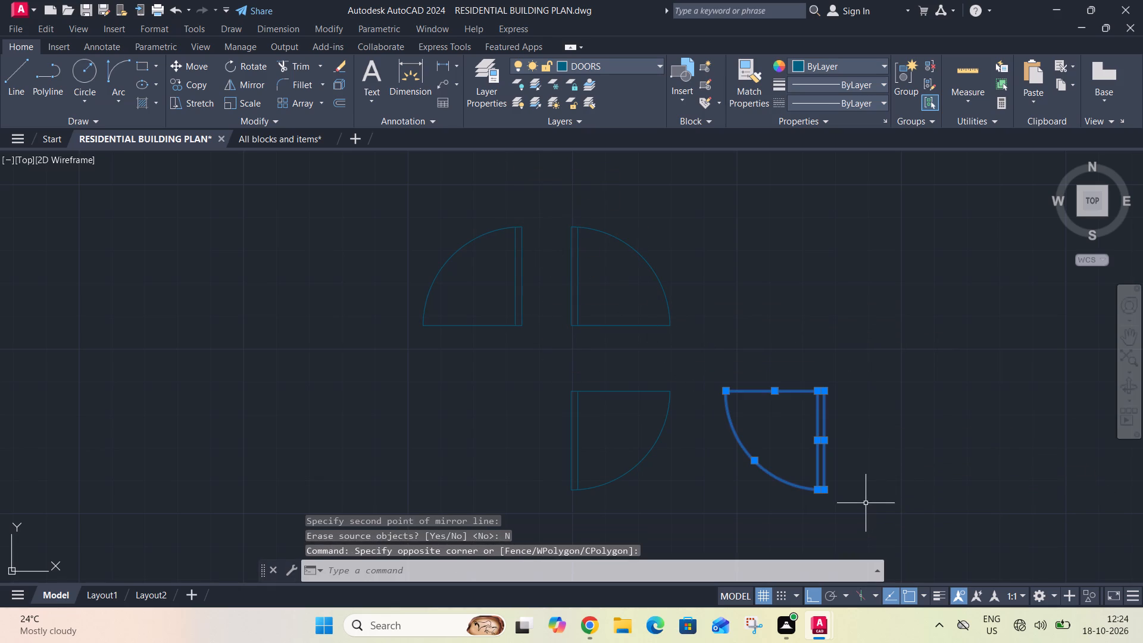
pyautogui.press('c')
pyautogui.press('o')
pyautogui.press('space')
pyautogui.moveTo(825, 391); pyautogui.dragTo(825, 386)
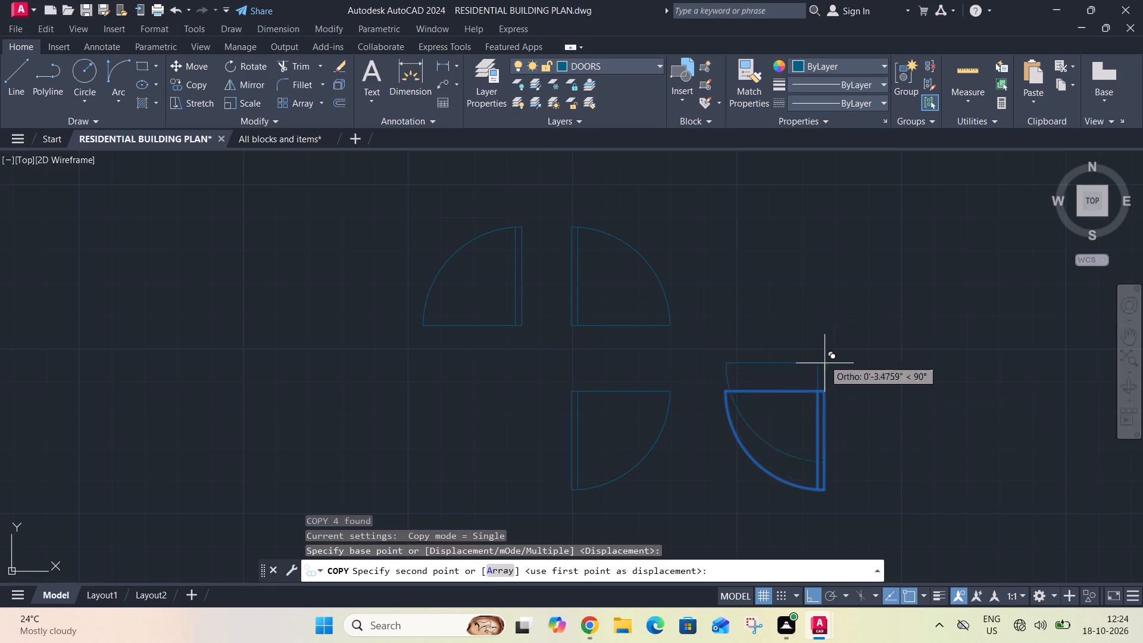
pyautogui.scroll(-4, 826, 261)
pyautogui.scroll(3, 472, 357)
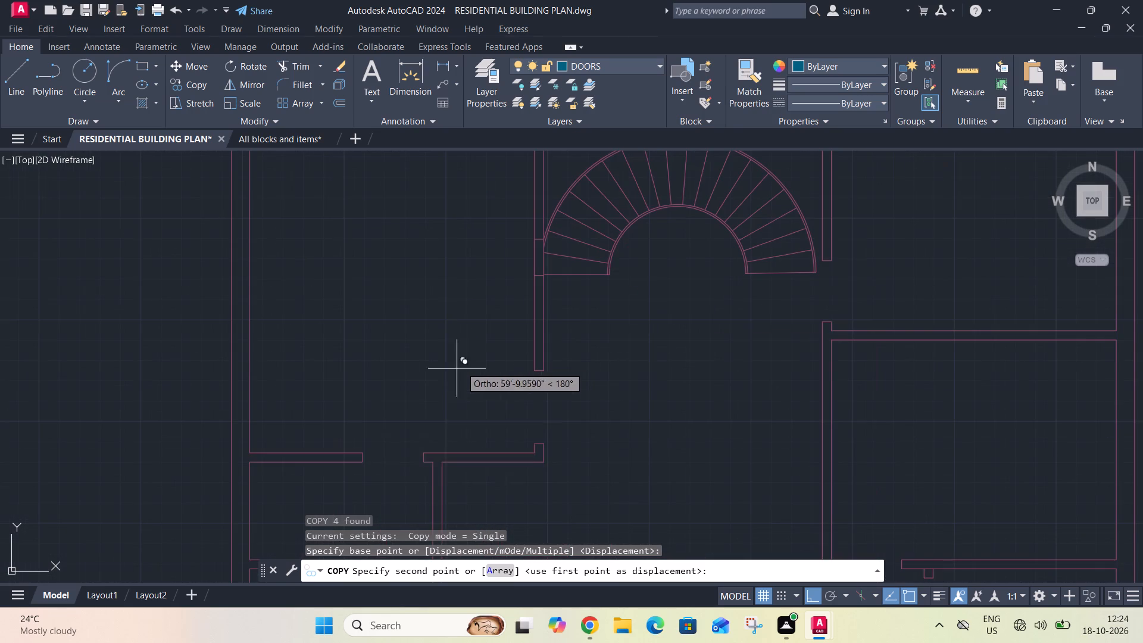
pyautogui.click(421, 451)
# Rotate the southeast loose door a quarter turn clockwise about its hinge corner, so the leaf points west.
pyautogui.scroll(-3, 446, 333)
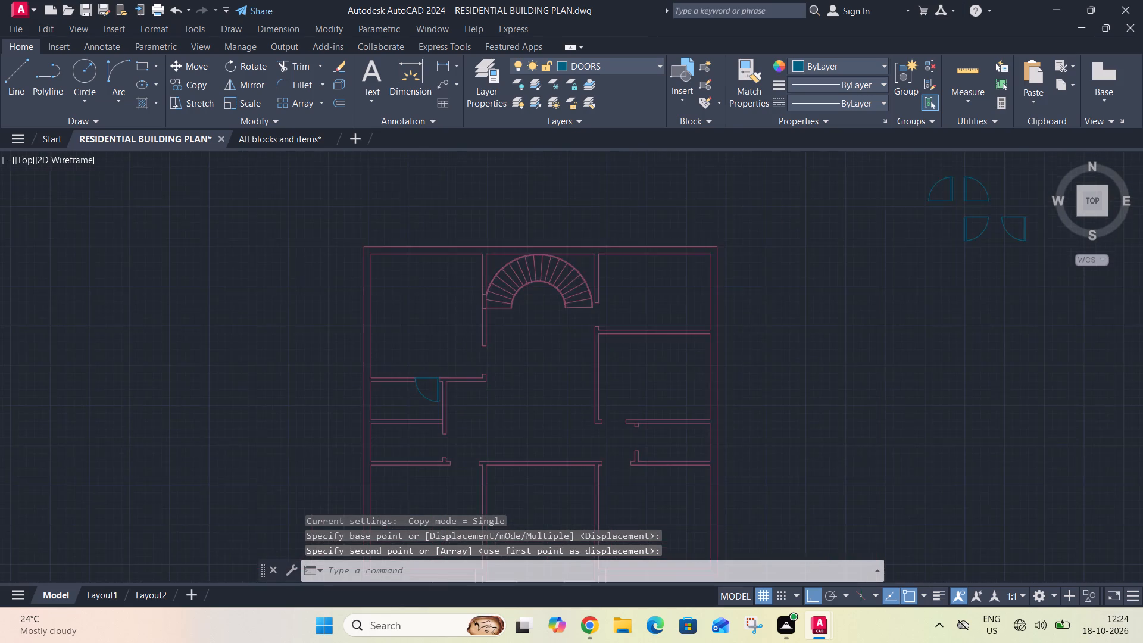
pyautogui.moveTo(733, 333); pyautogui.dragTo(552, 364, button='middle')
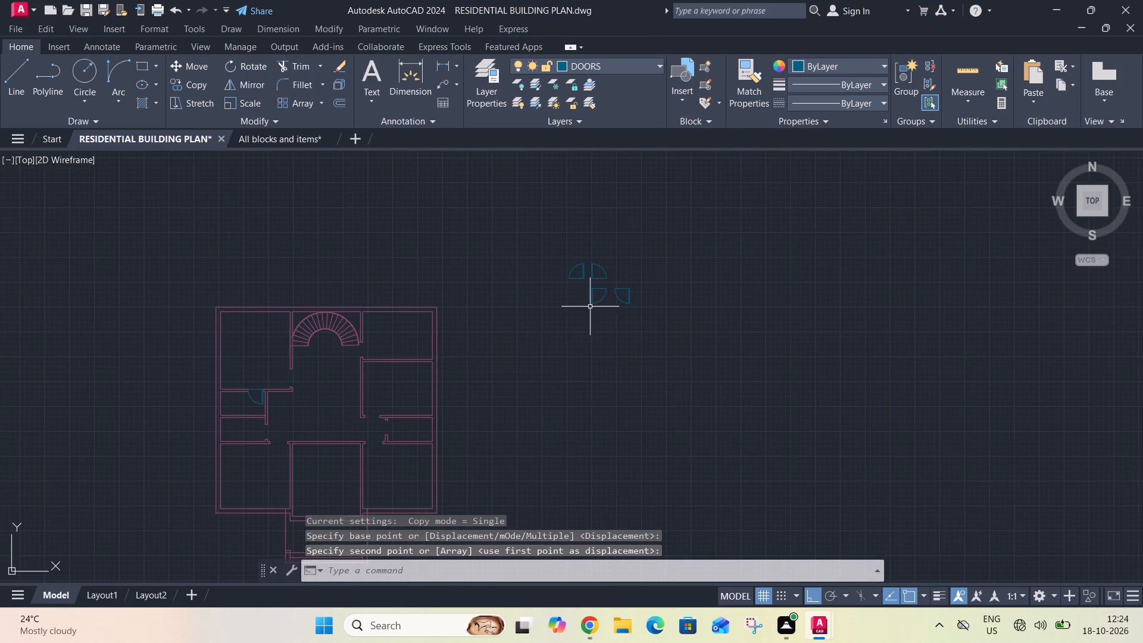
pyautogui.scroll(2, 598, 253)
pyautogui.moveTo(632, 330); pyautogui.dragTo(632, 336)
pyautogui.click(705, 402)
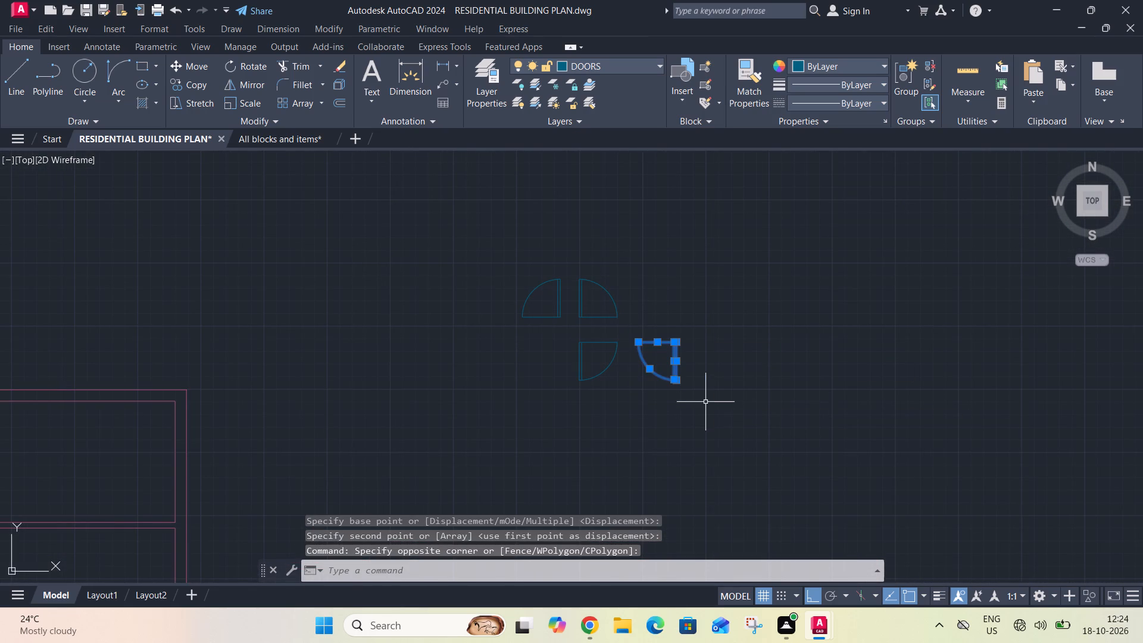
pyautogui.press('r')
pyautogui.press('o')
pyautogui.press('space')
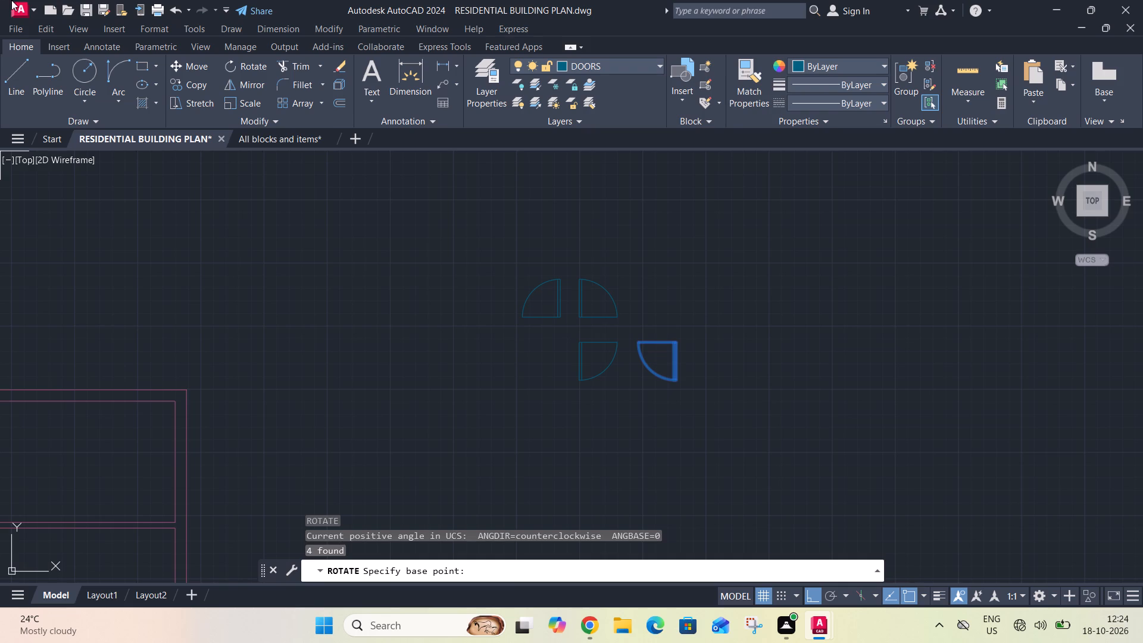
pyautogui.click(680, 341)
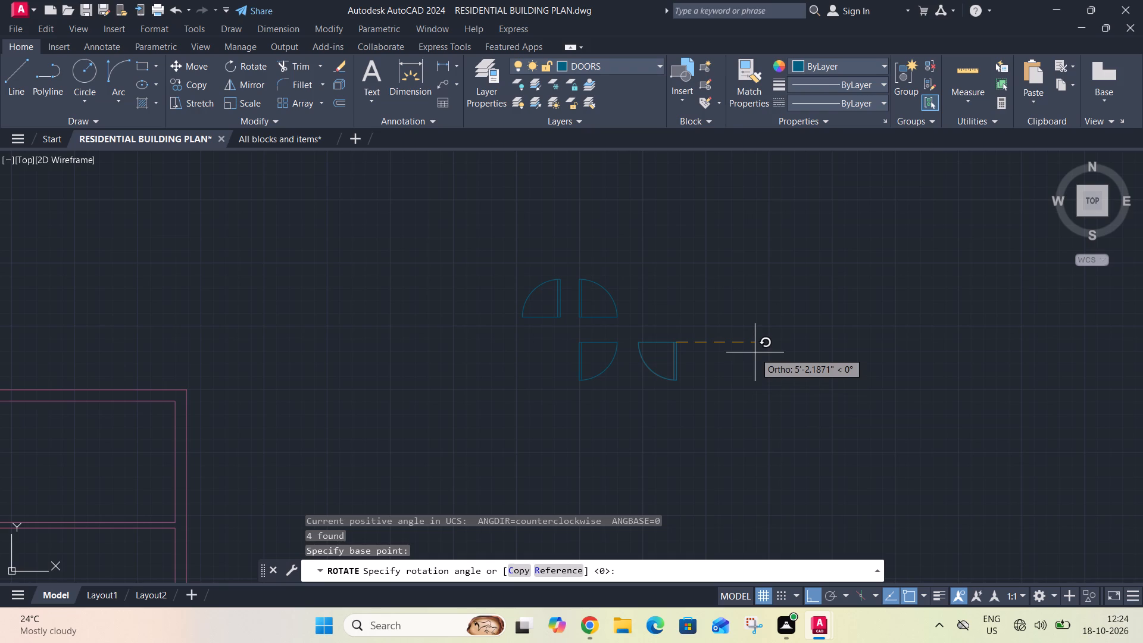
pyautogui.click(697, 435)
# Copy the rotated door by its hinge corner to the south jamb of the small lower west room's east wall opening.
pyautogui.click(625, 290)
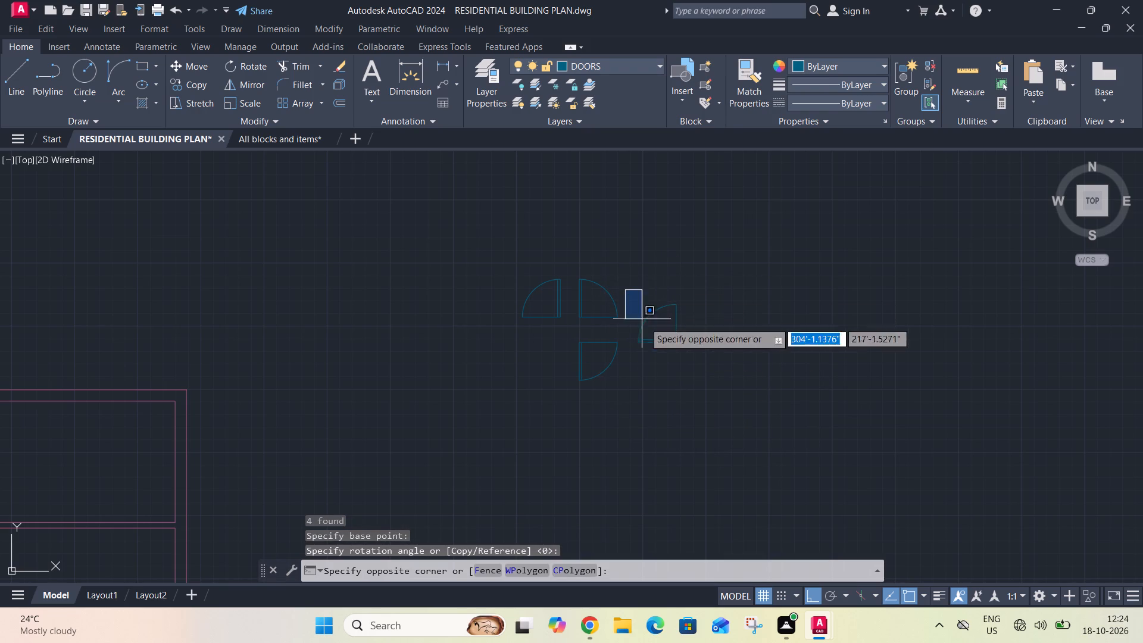
pyautogui.click(697, 366)
pyautogui.press('c')
pyautogui.write('O')
pyautogui.press('space')
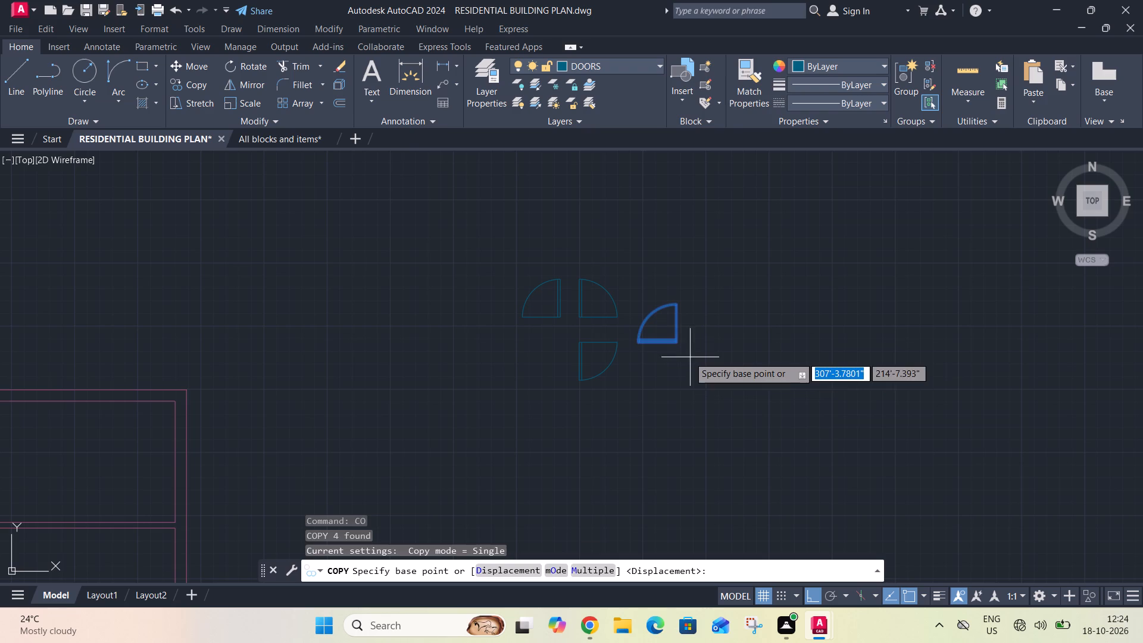
pyautogui.scroll(3, 677, 343)
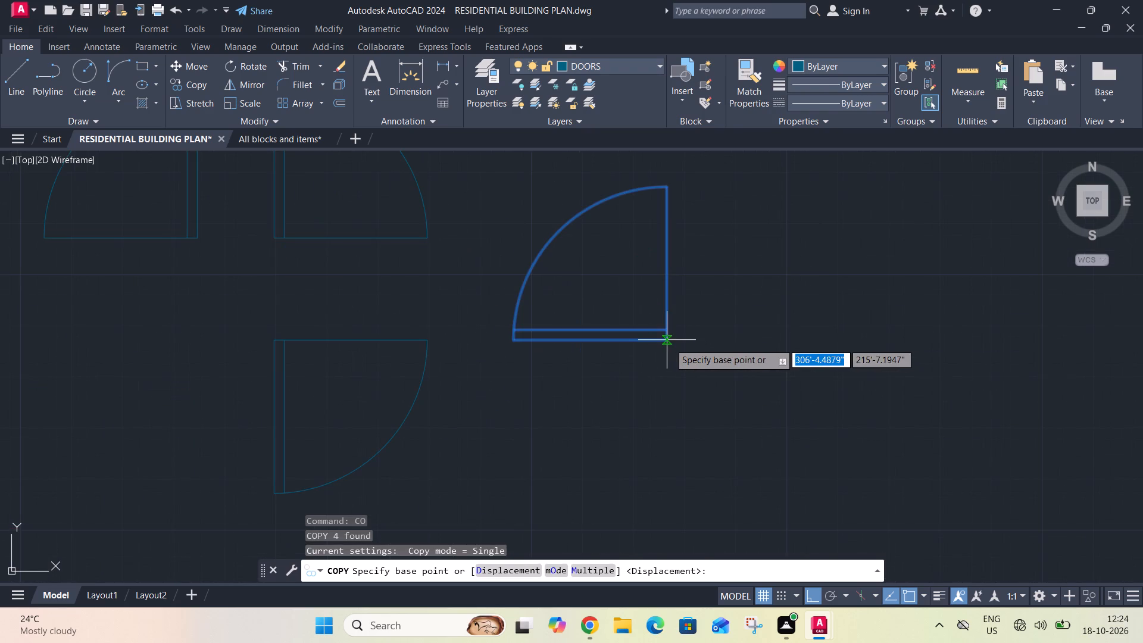
pyautogui.click(669, 343)
pyautogui.scroll(-5, 677, 275)
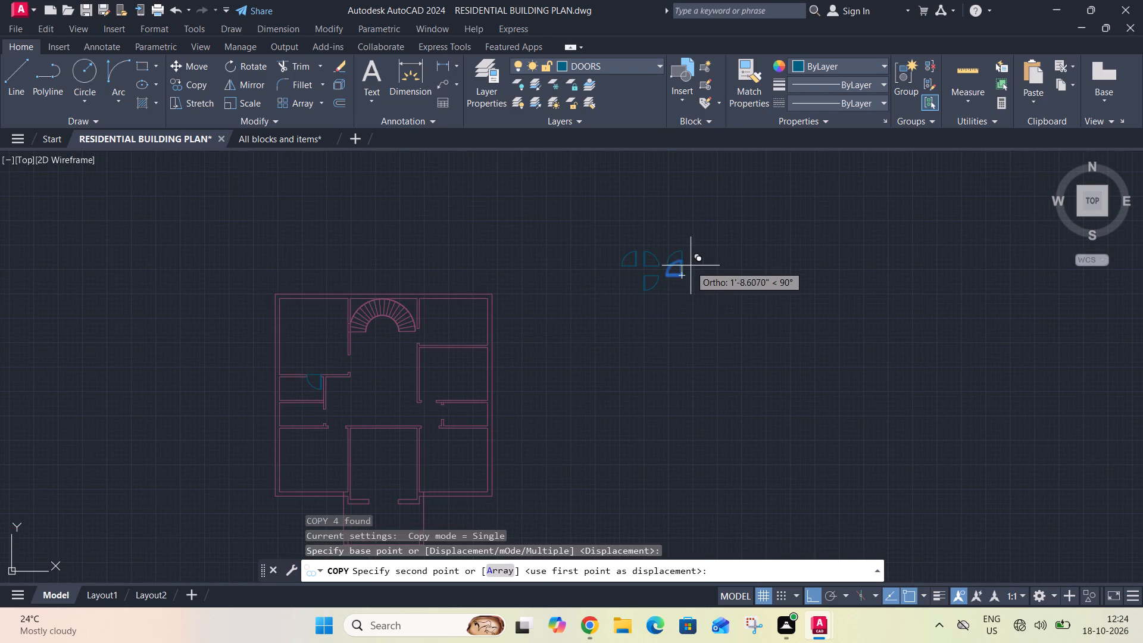
pyautogui.scroll(4, 324, 428)
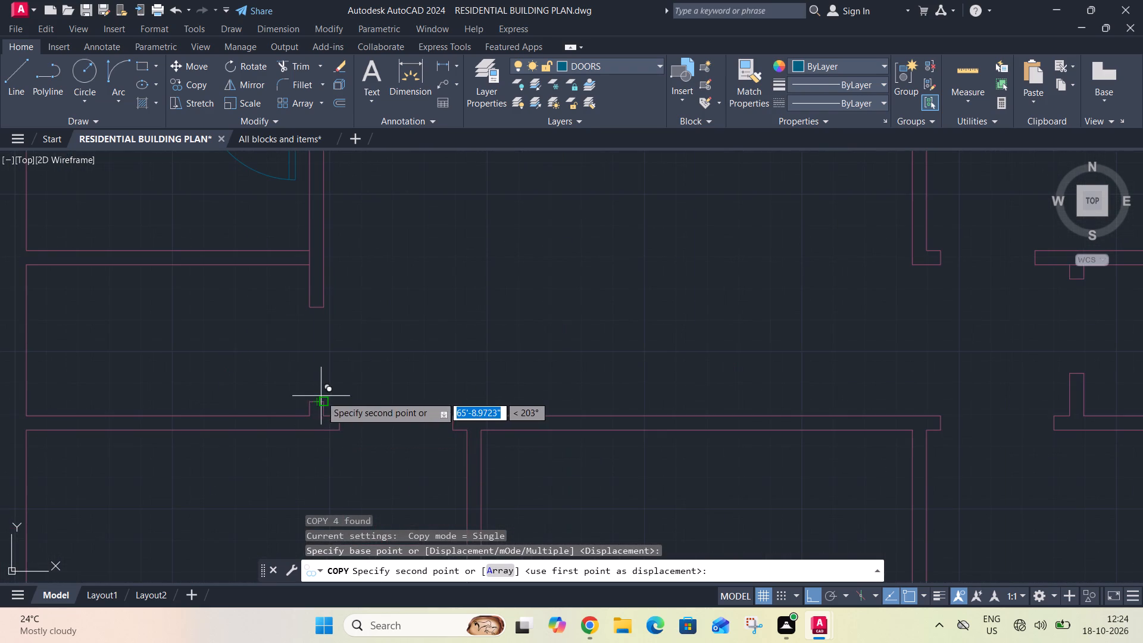
pyautogui.click(324, 399)
# Check the width of the opening in the middle east room's south wall with a linear dimension, without placing it.
pyautogui.scroll(-2, 321, 356)
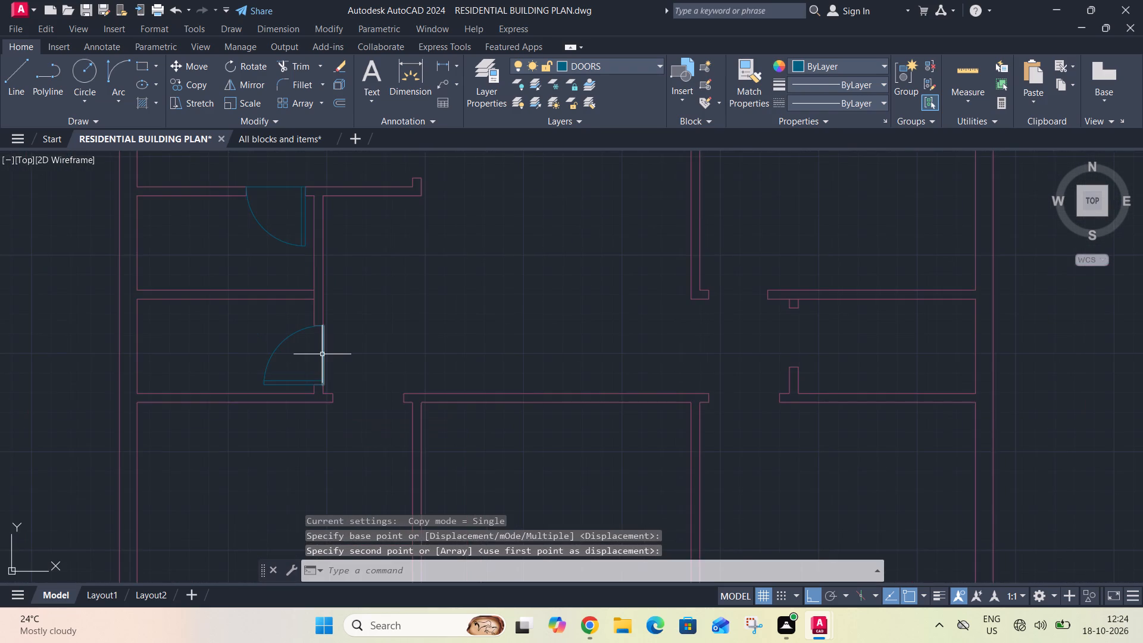
pyautogui.scroll(-1, 322, 353)
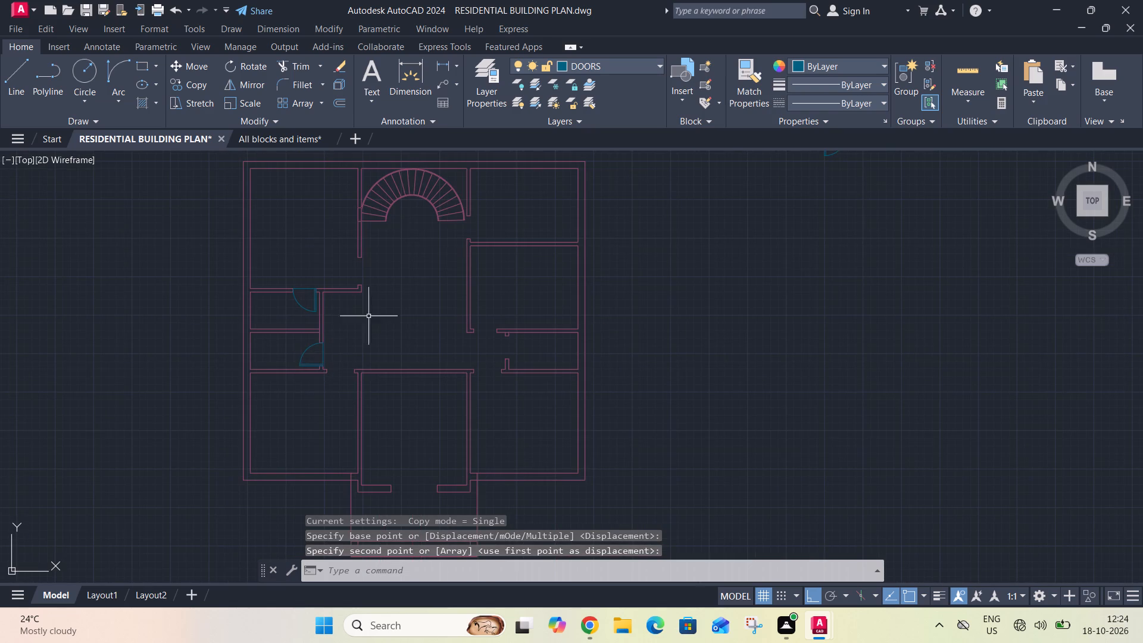
pyautogui.moveTo(388, 312); pyautogui.dragTo(286, 377, button='middle')
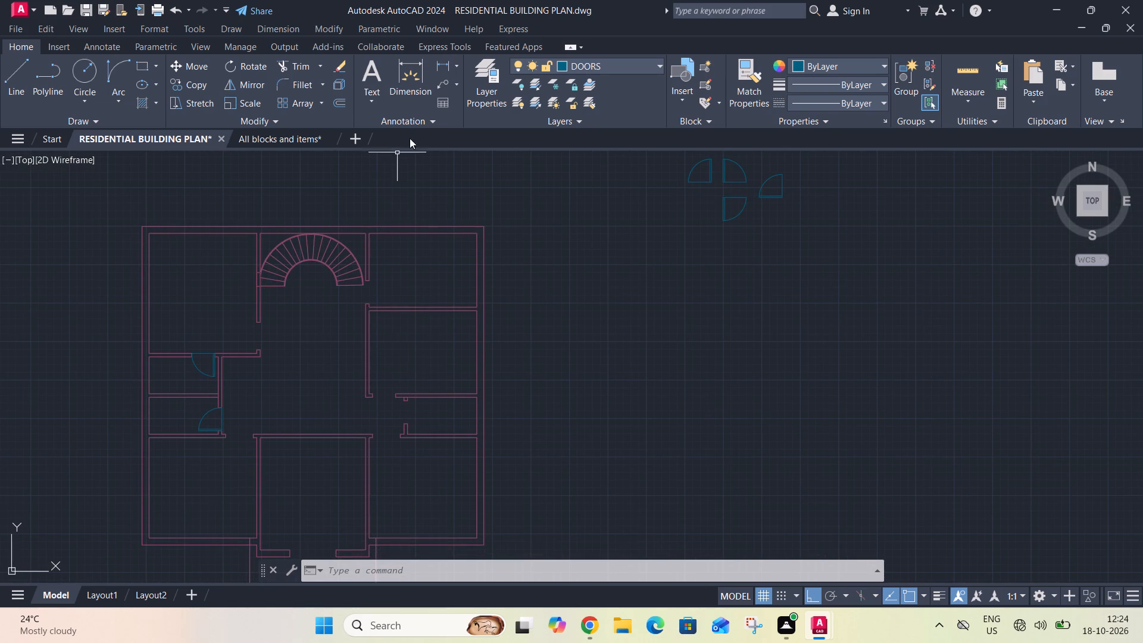
pyautogui.click(442, 66)
pyautogui.scroll(3, 386, 364)
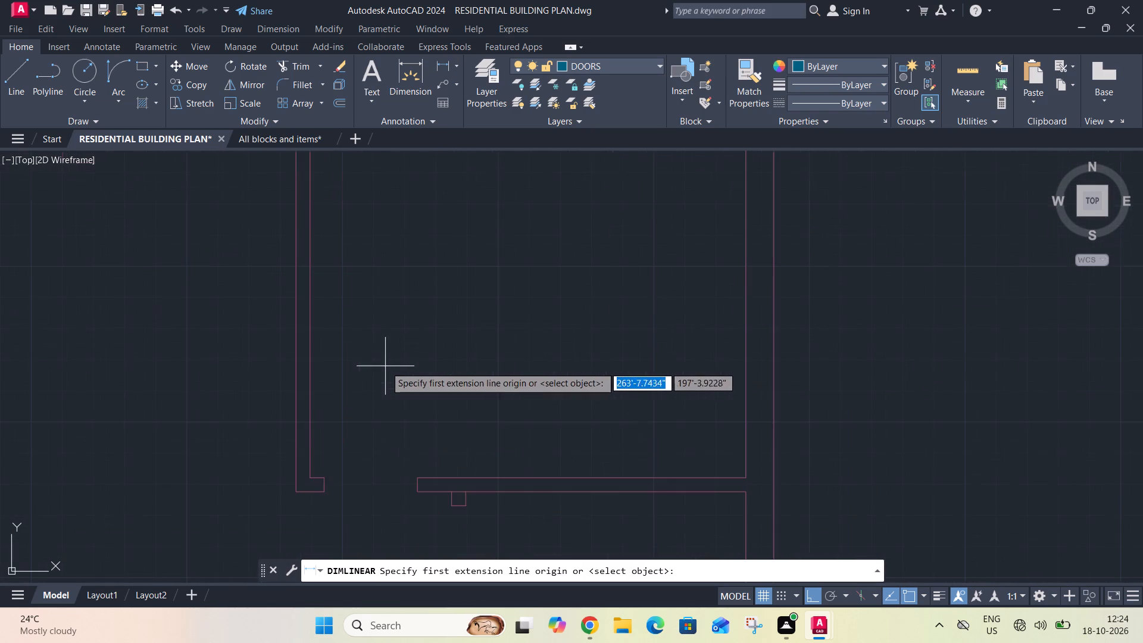
pyautogui.click(327, 479)
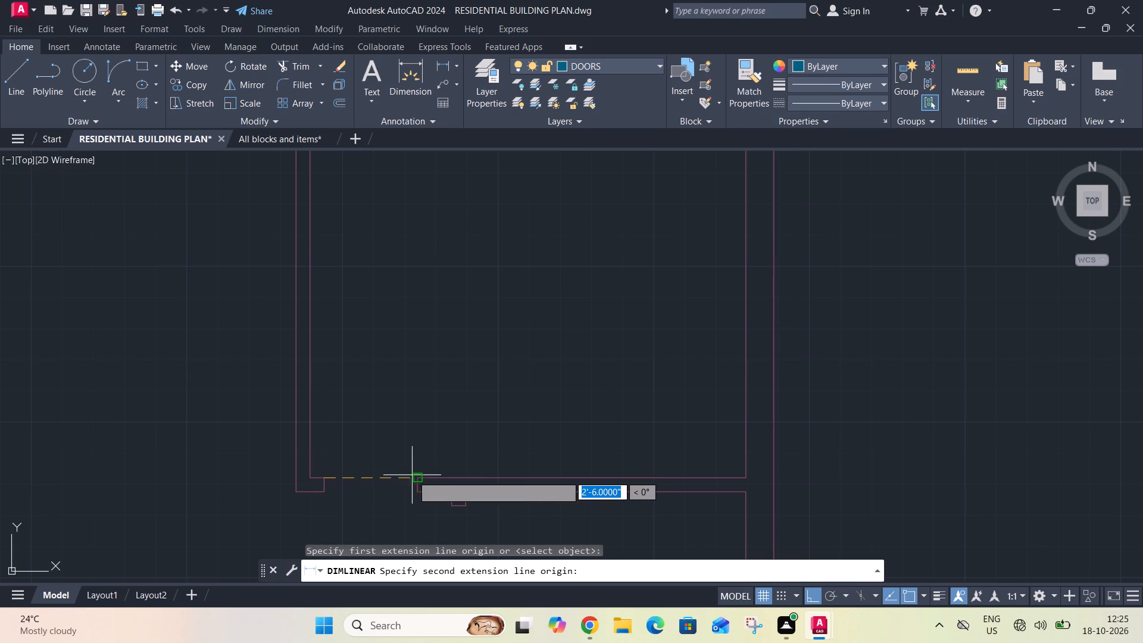
pyautogui.click(416, 475)
pyautogui.press('Escape')
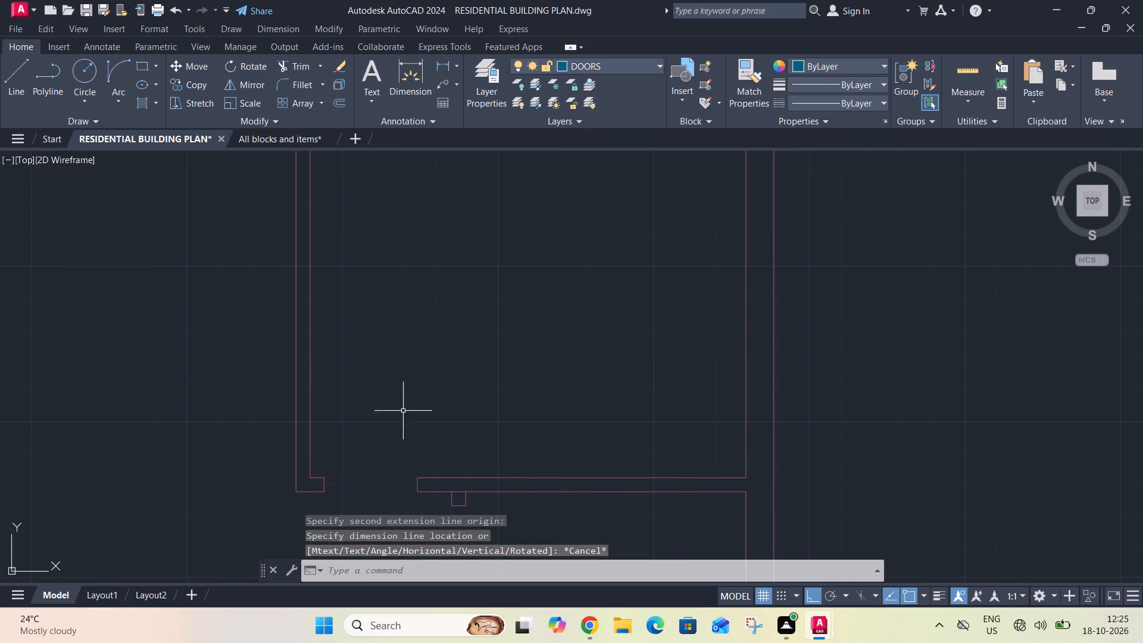
# Copy the original northern loose door by its hinge corner to the west jamb of the opening in the middle east room's south wall.
pyautogui.scroll(-3, 394, 386)
pyautogui.scroll(2, 732, 170)
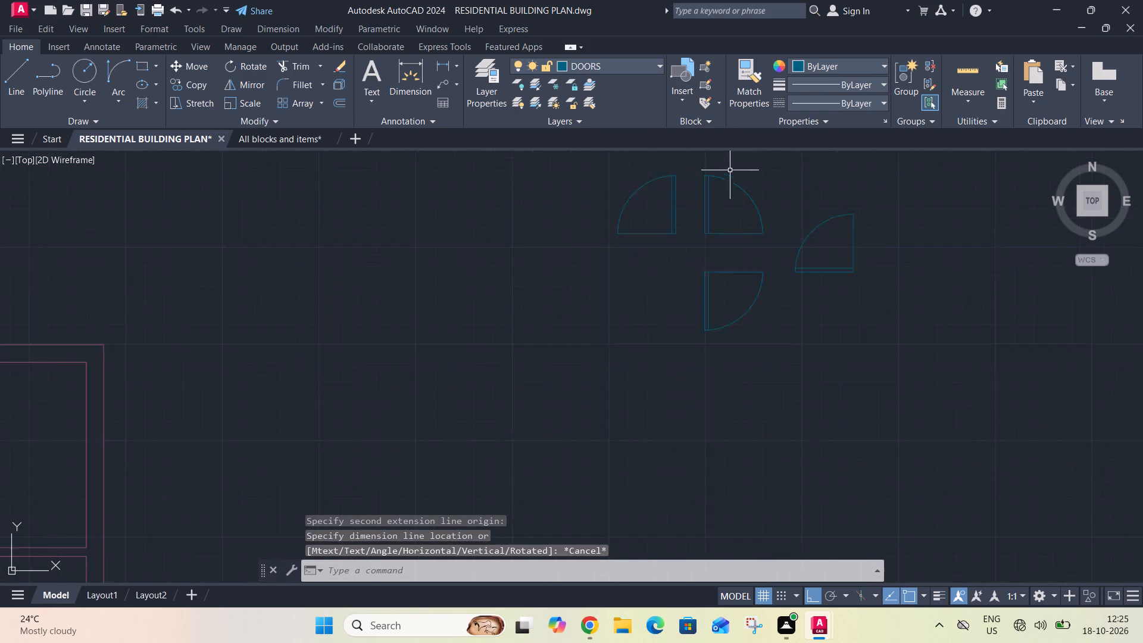
pyautogui.scroll(1, 730, 170)
pyautogui.click(676, 175)
pyautogui.click(791, 292)
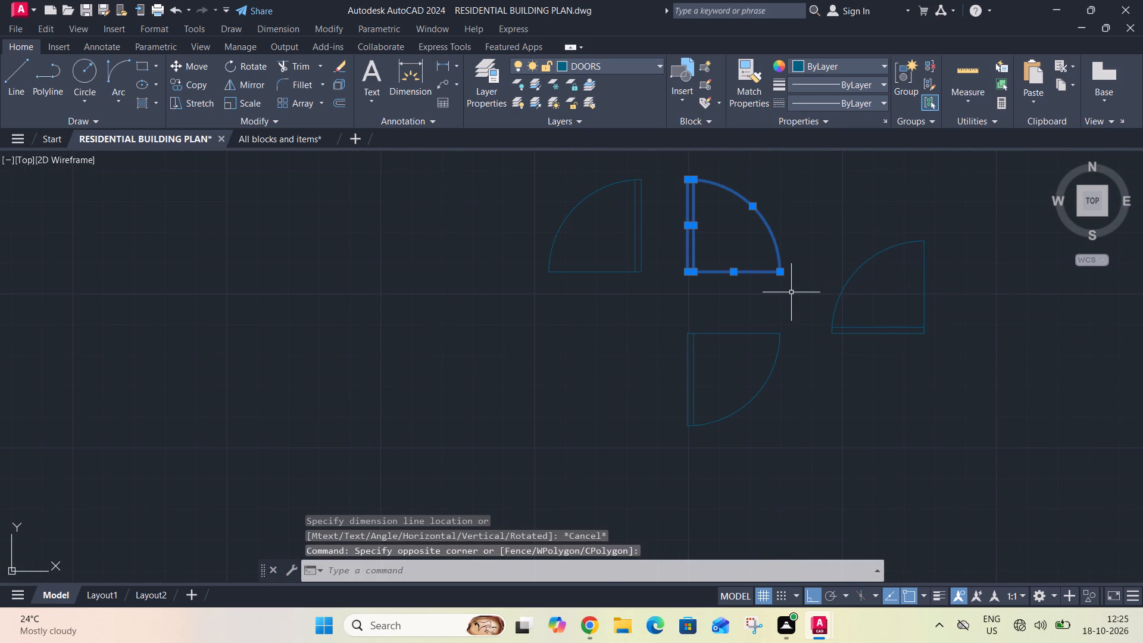
pyautogui.press('c')
pyautogui.press('o')
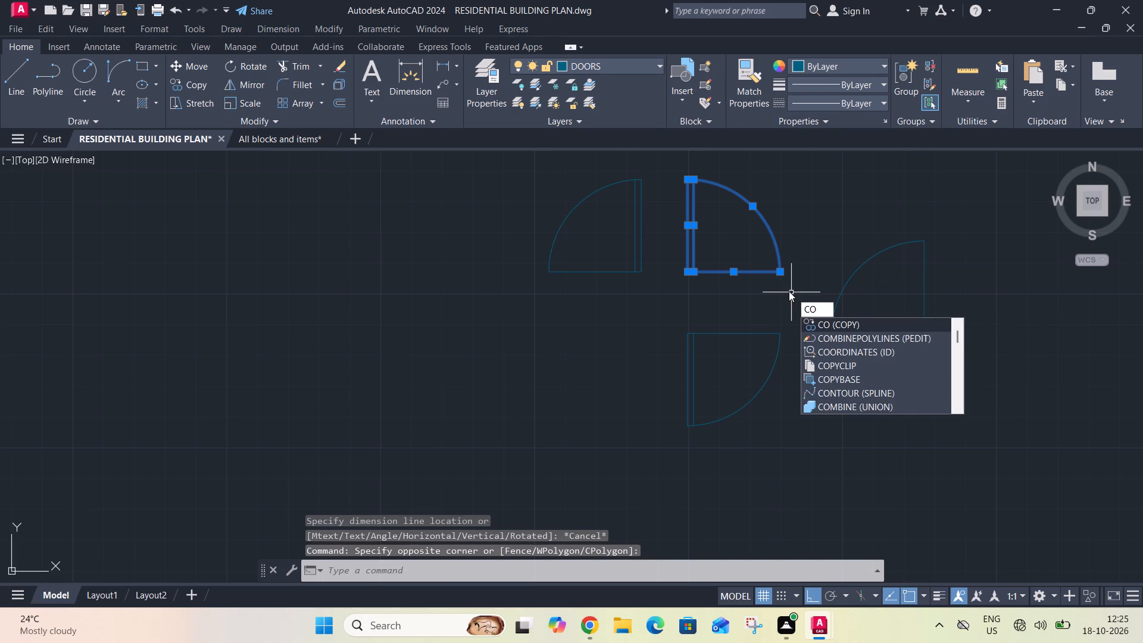
pyautogui.press('space')
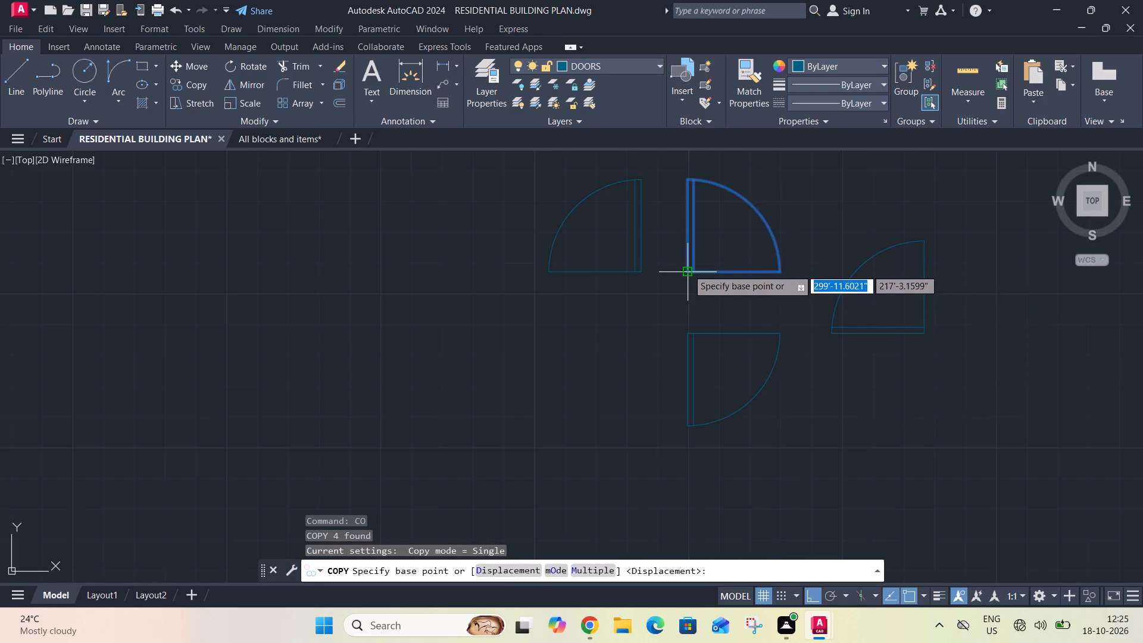
pyautogui.click(688, 269)
pyautogui.scroll(-4, 708, 205)
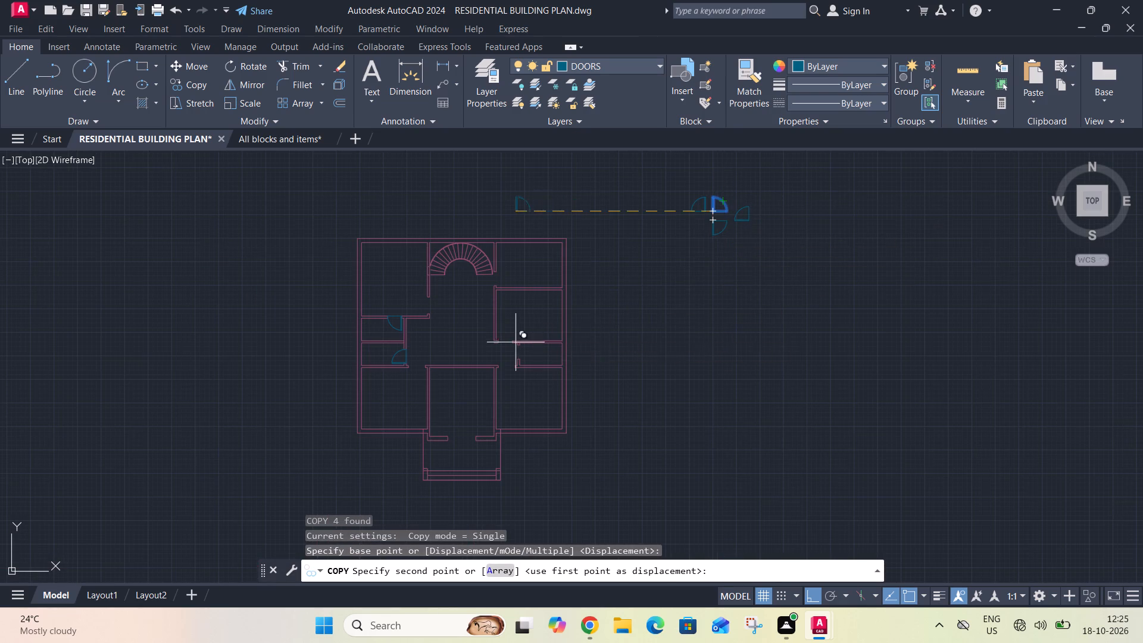
pyautogui.scroll(4, 502, 348)
pyautogui.click(471, 315)
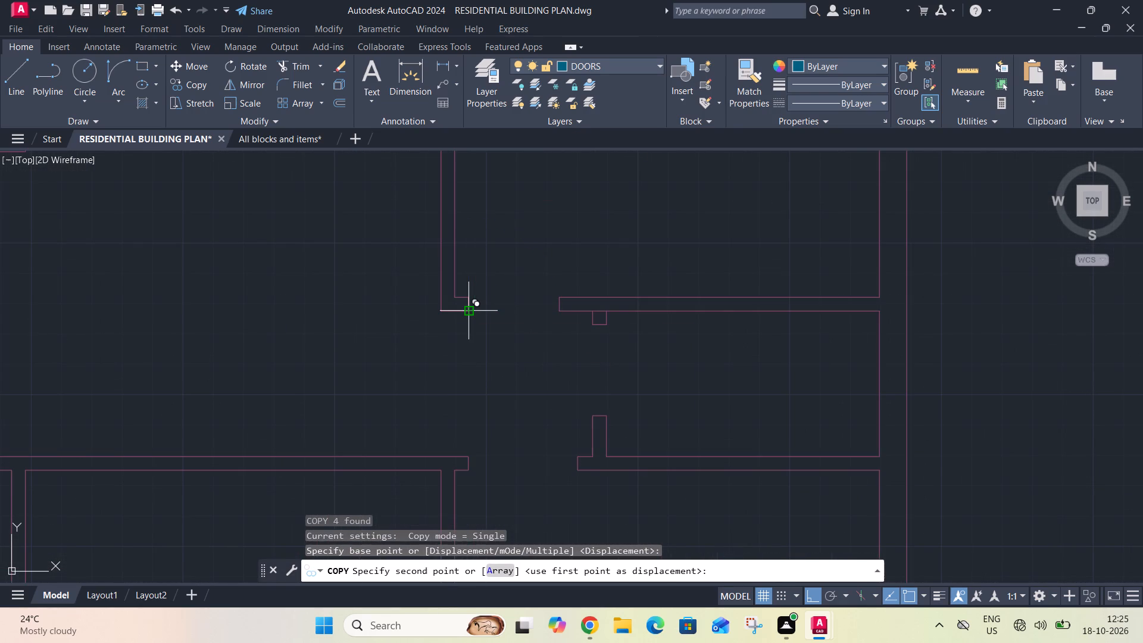
# Mirror the rotated loose door southward across a horizontal line just below it, keeping the source door.
pyautogui.scroll(-4, 498, 312)
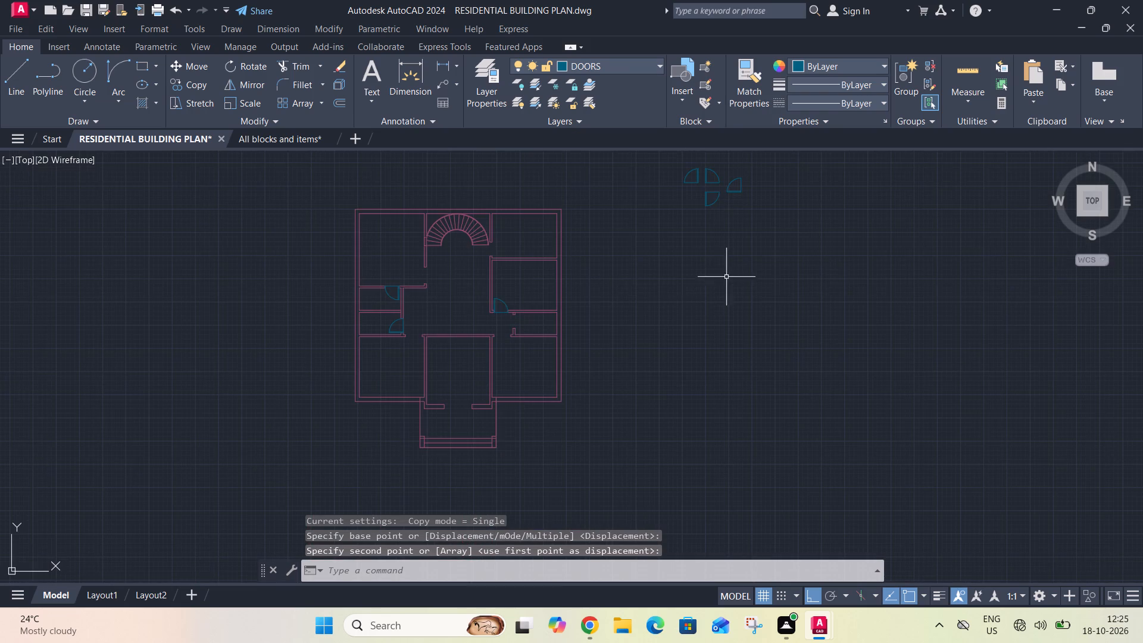
pyautogui.moveTo(730, 263); pyautogui.dragTo(676, 309, button='middle')
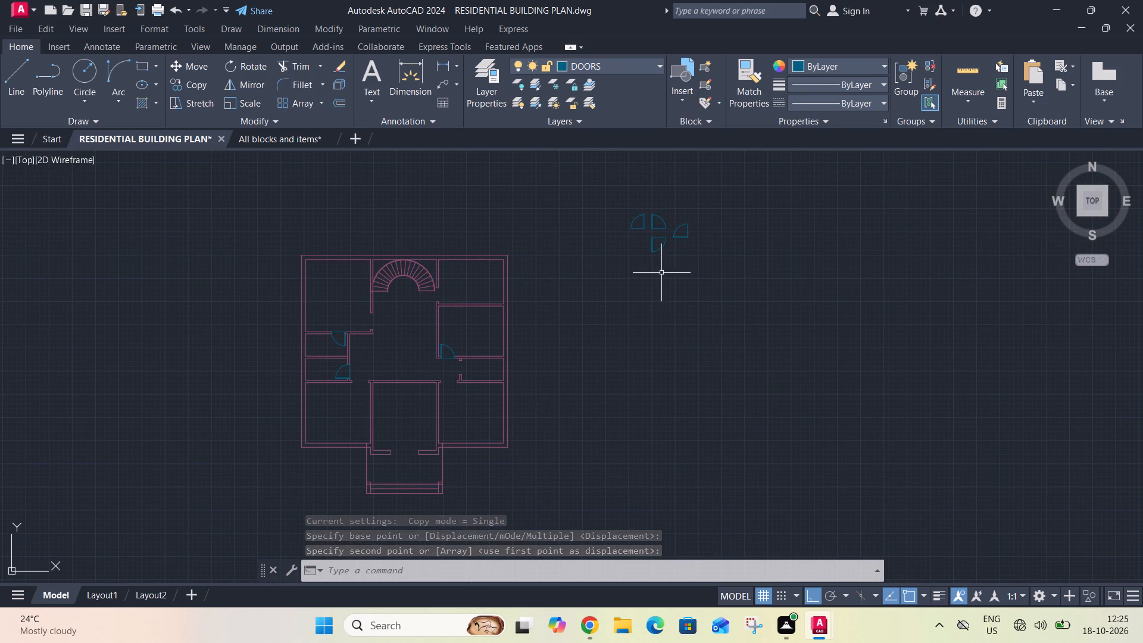
pyautogui.scroll(2, 669, 229)
pyautogui.click(672, 213)
pyautogui.click(729, 265)
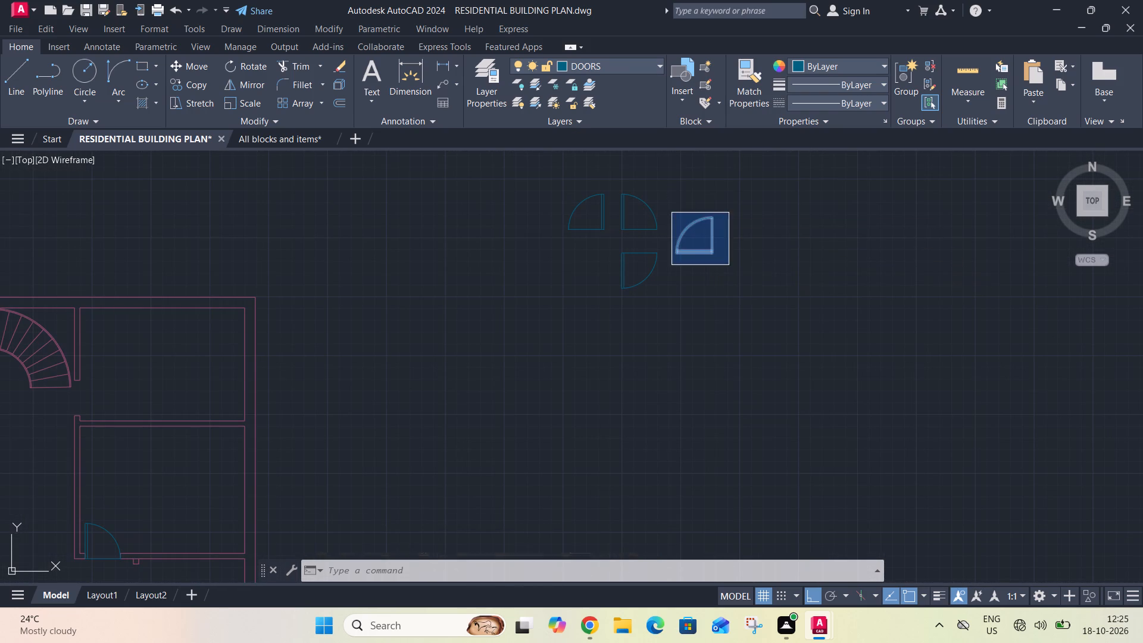
pyautogui.write('MI')
pyautogui.press('space')
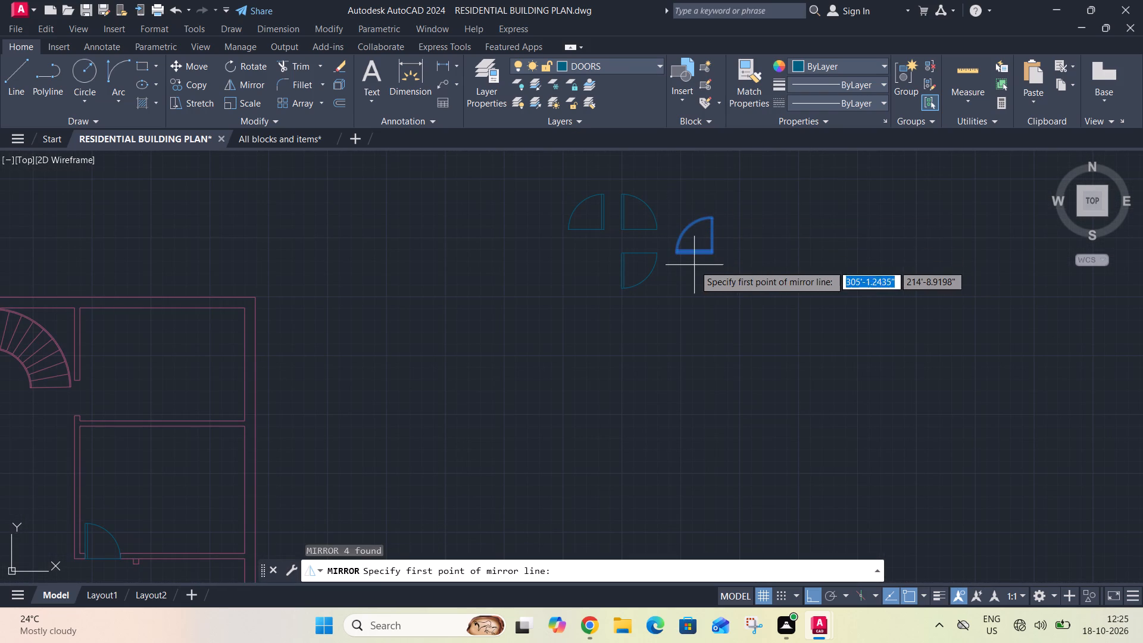
pyautogui.click(674, 267)
pyautogui.click(736, 267)
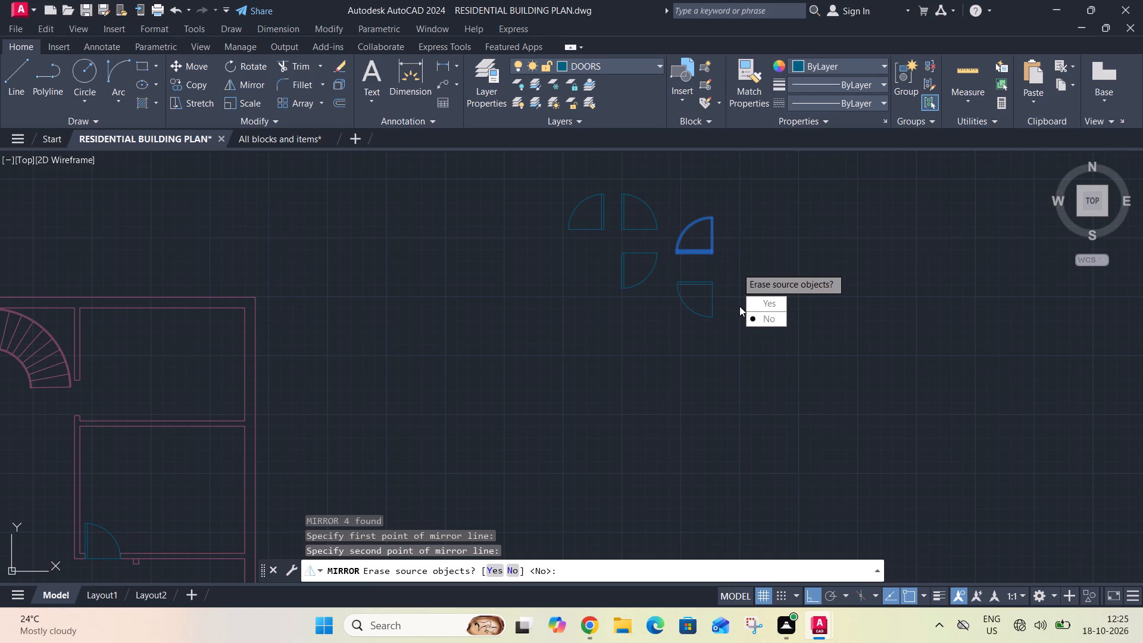
pyautogui.moveTo(754, 319); pyautogui.dragTo(736, 267)
# Mirror the new southern loose door eastward across a vertical line, keeping the source door.
pyautogui.click(665, 267)
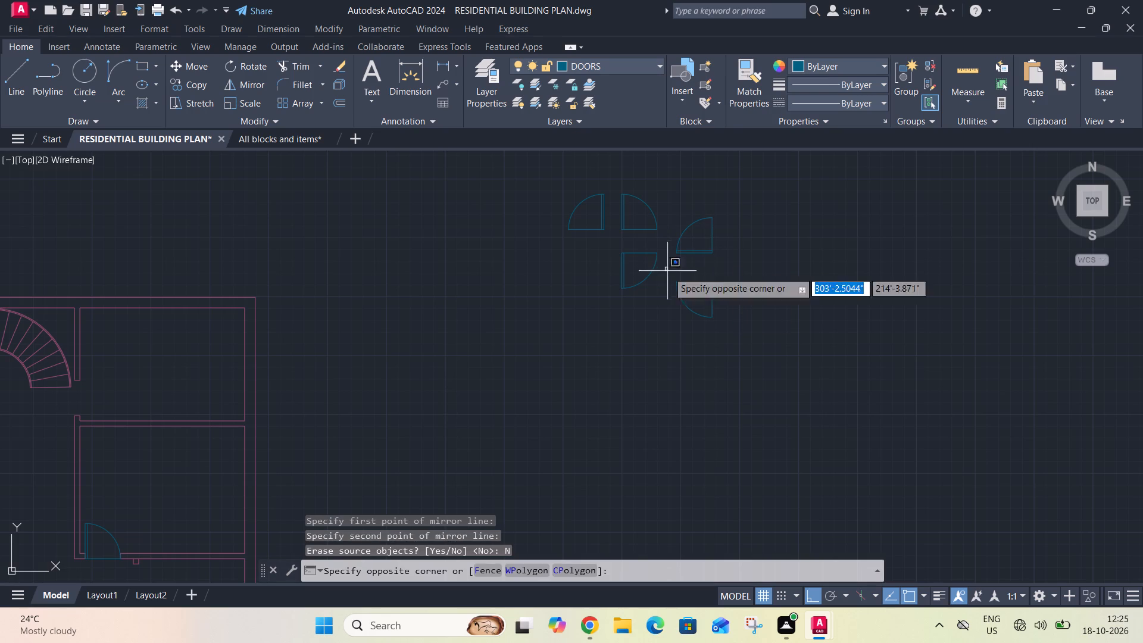
pyautogui.click(736, 317)
pyautogui.moveTo(662, 276); pyautogui.dragTo(666, 286)
pyautogui.click(756, 348)
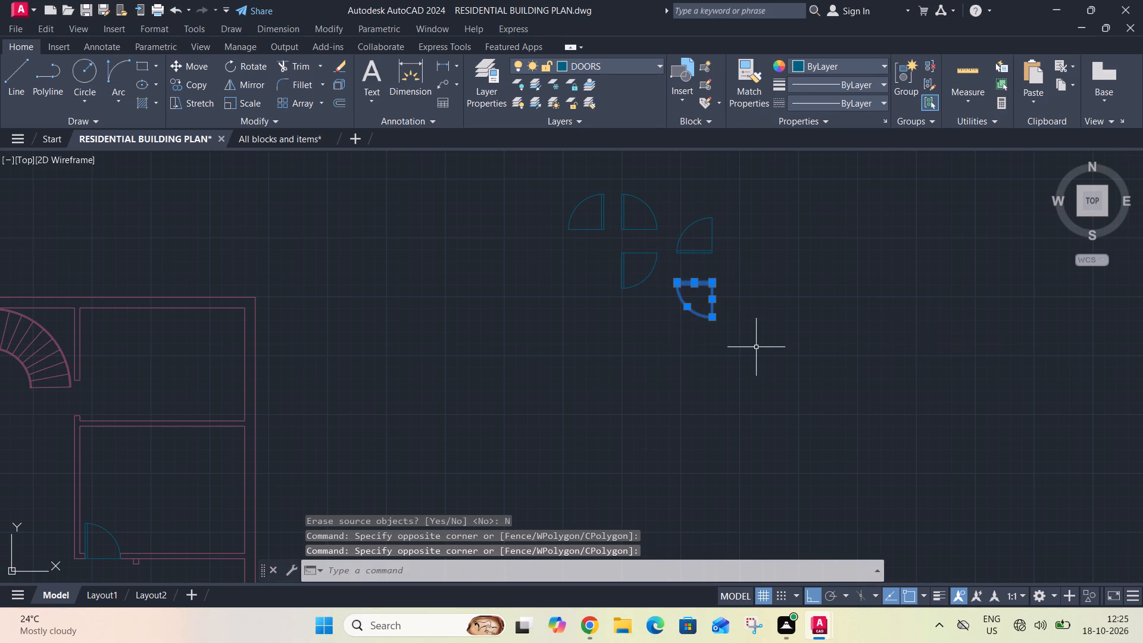
pyautogui.write('MI')
pyautogui.press('space')
pyautogui.click(736, 332)
pyautogui.click(732, 231)
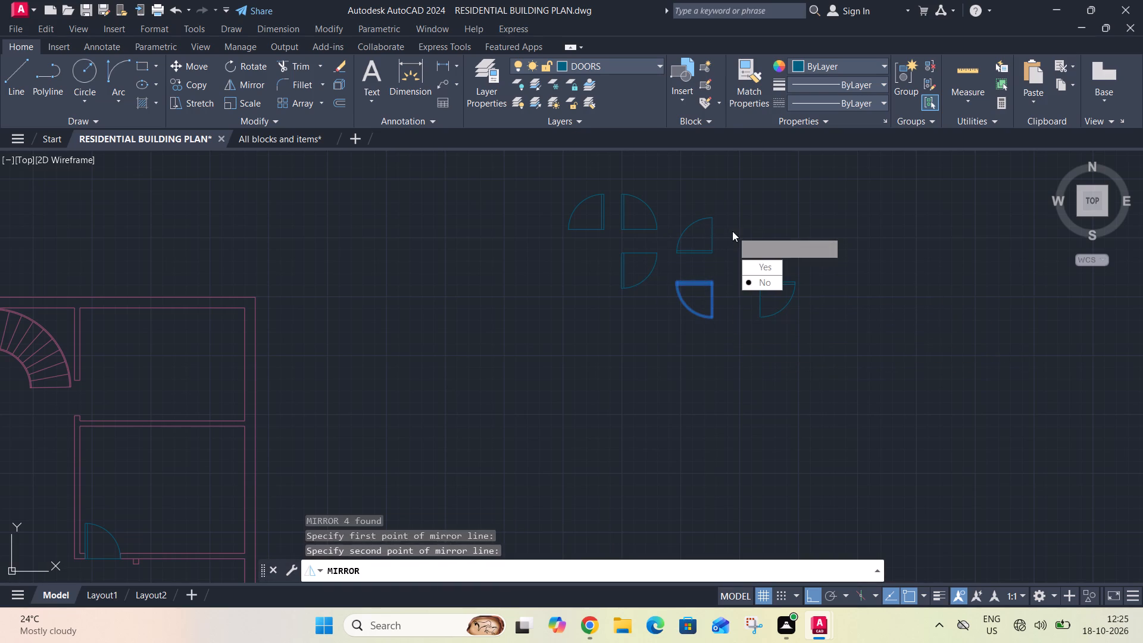
pyautogui.moveTo(742, 283); pyautogui.dragTo(732, 231)
# Copy the easternmost loose door by its hinge corner to the north jamb of the small east room's west wall opening.
pyautogui.moveTo(735, 236); pyautogui.dragTo(739, 249)
pyautogui.click(856, 361)
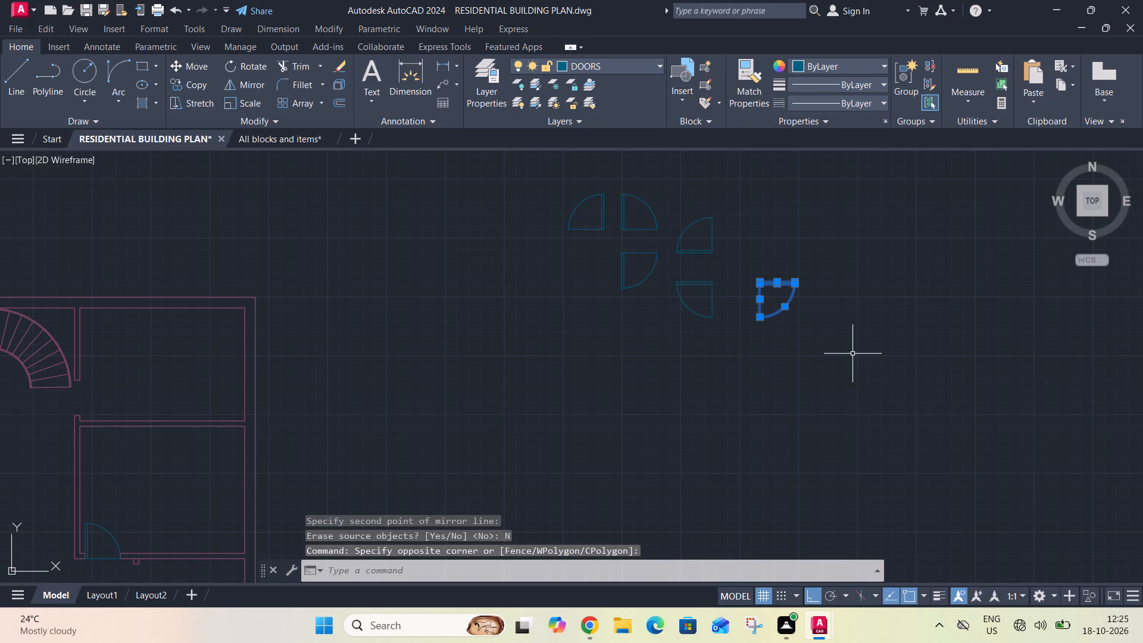
pyautogui.press('c')
pyautogui.press('o')
pyautogui.press('space')
pyautogui.scroll(3, 755, 282)
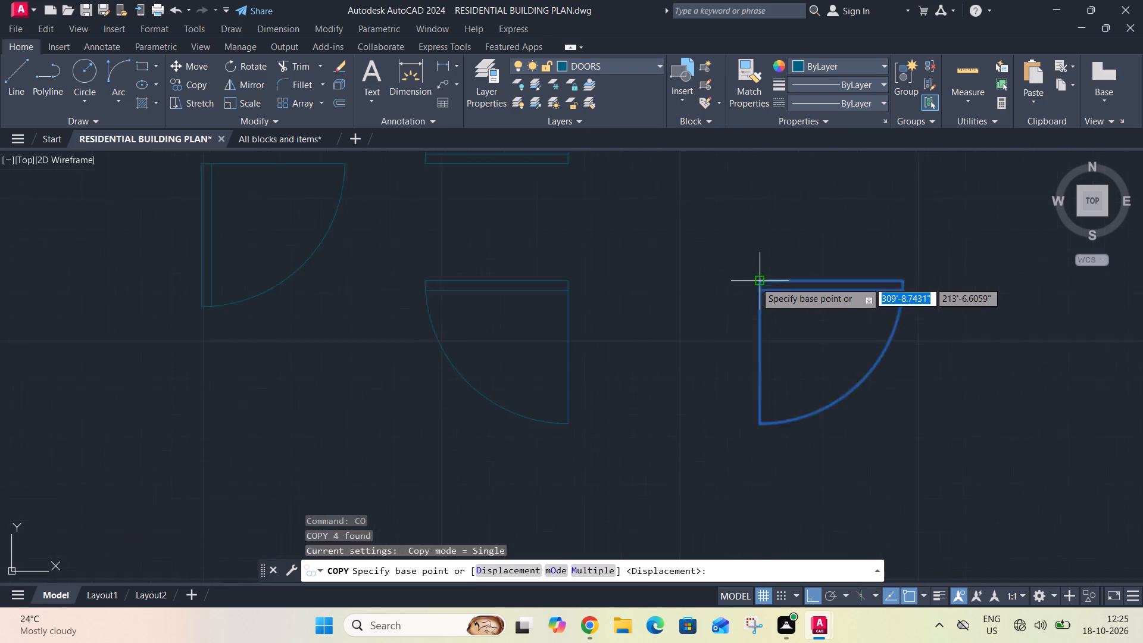
pyautogui.scroll(2, 755, 282)
pyautogui.click(758, 279)
pyautogui.scroll(-4, 753, 227)
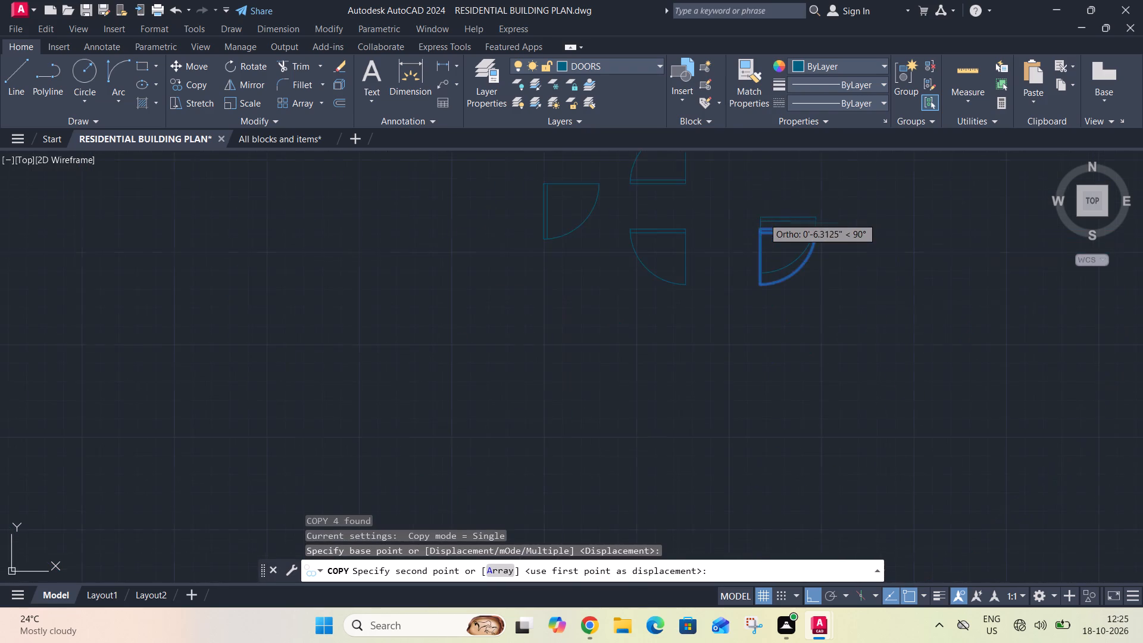
pyautogui.scroll(-1, 764, 217)
pyautogui.scroll(-2, 599, 280)
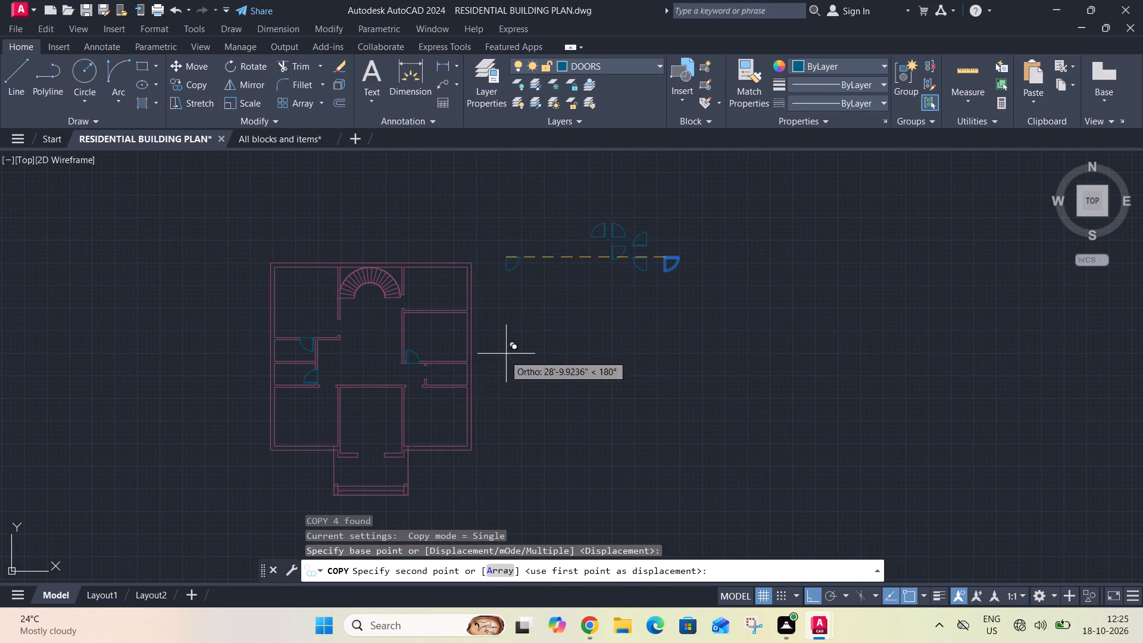
pyautogui.scroll(4, 406, 363)
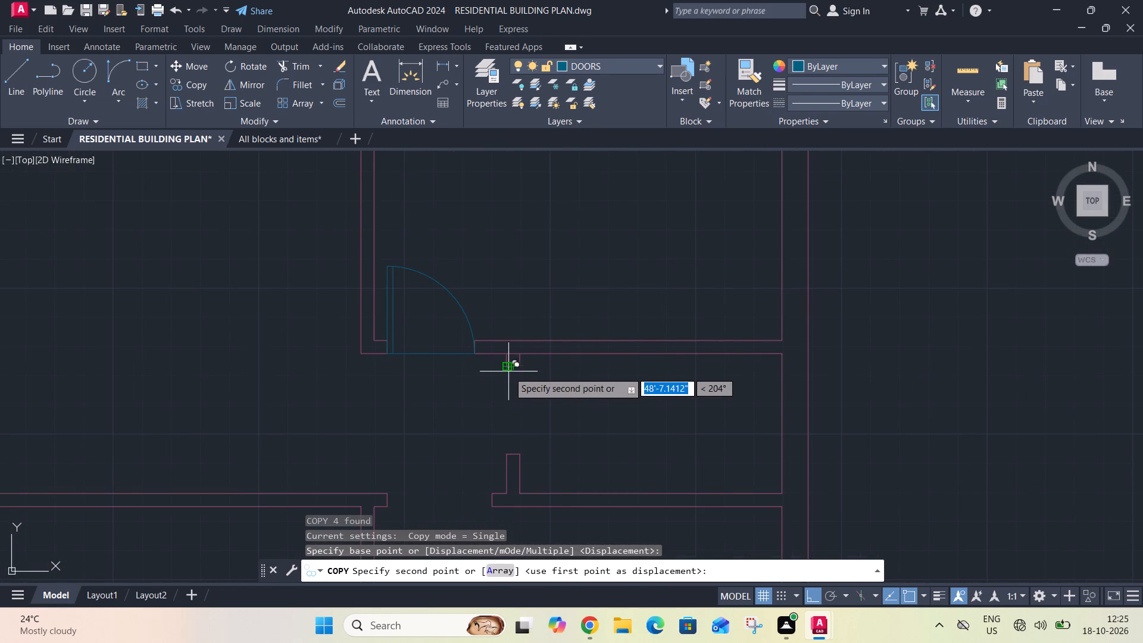
pyautogui.scroll(2, 508, 365)
pyautogui.click(502, 370)
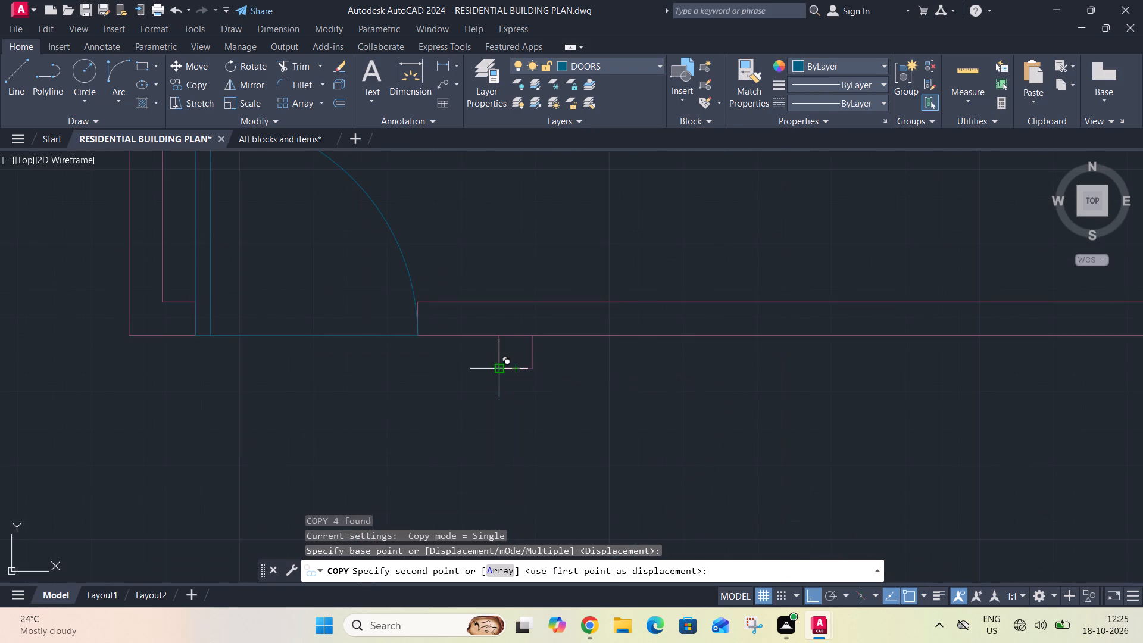
# Erase the five loose door copies outside the plan, keeping only the original northern door.
pyautogui.scroll(-4, 536, 277)
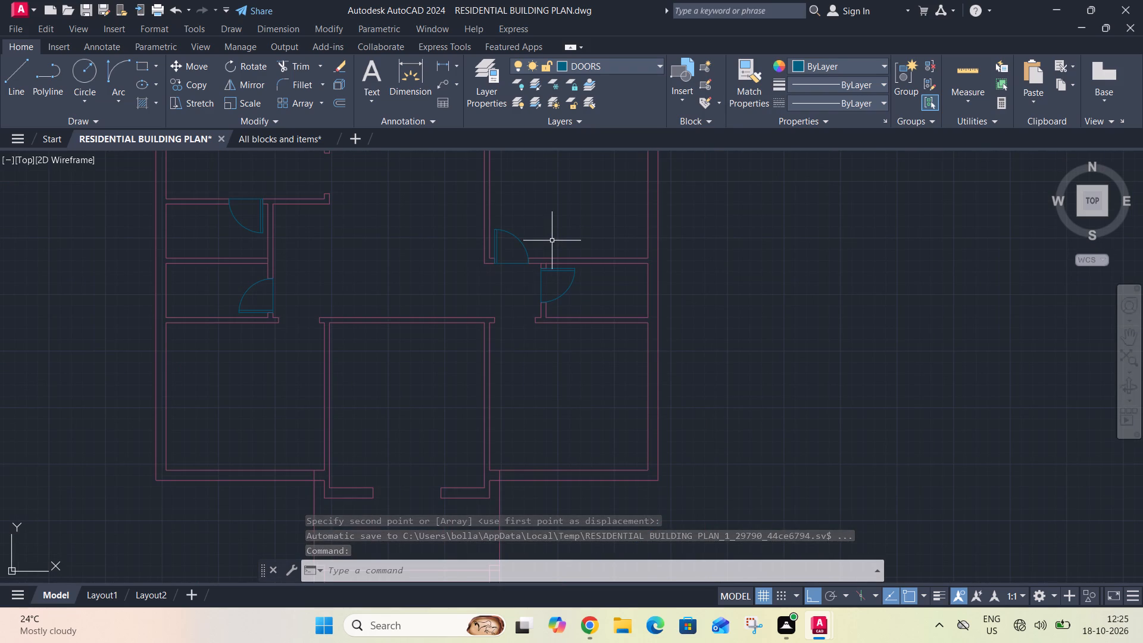
pyautogui.scroll(-1, 549, 242)
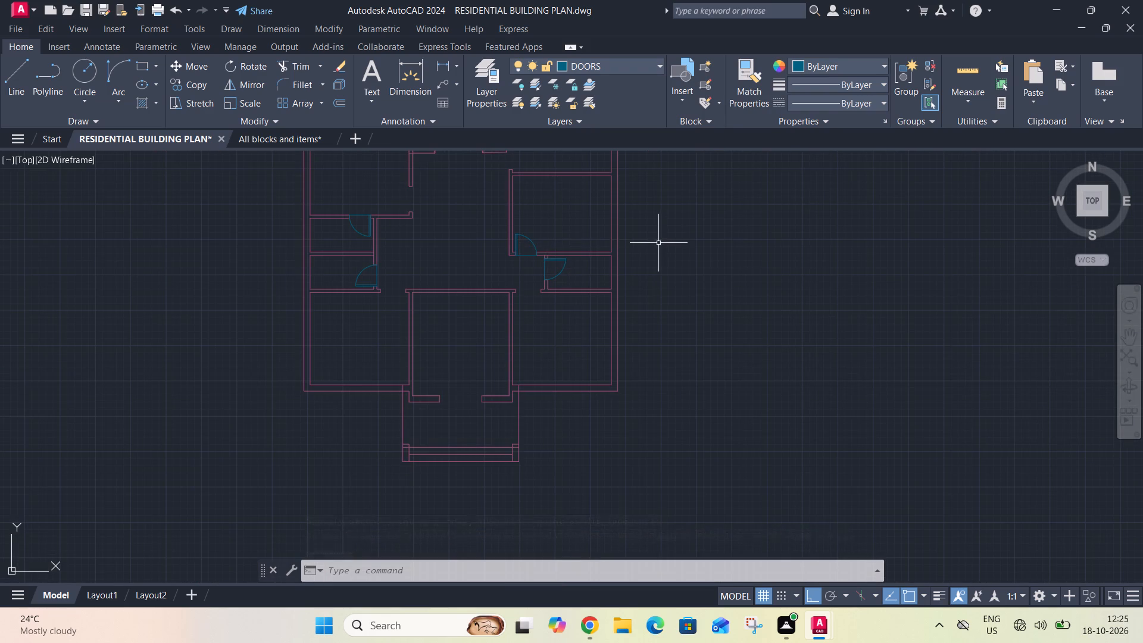
pyautogui.moveTo(658, 243); pyautogui.dragTo(455, 448, button='middle')
pyautogui.scroll(2, 666, 257)
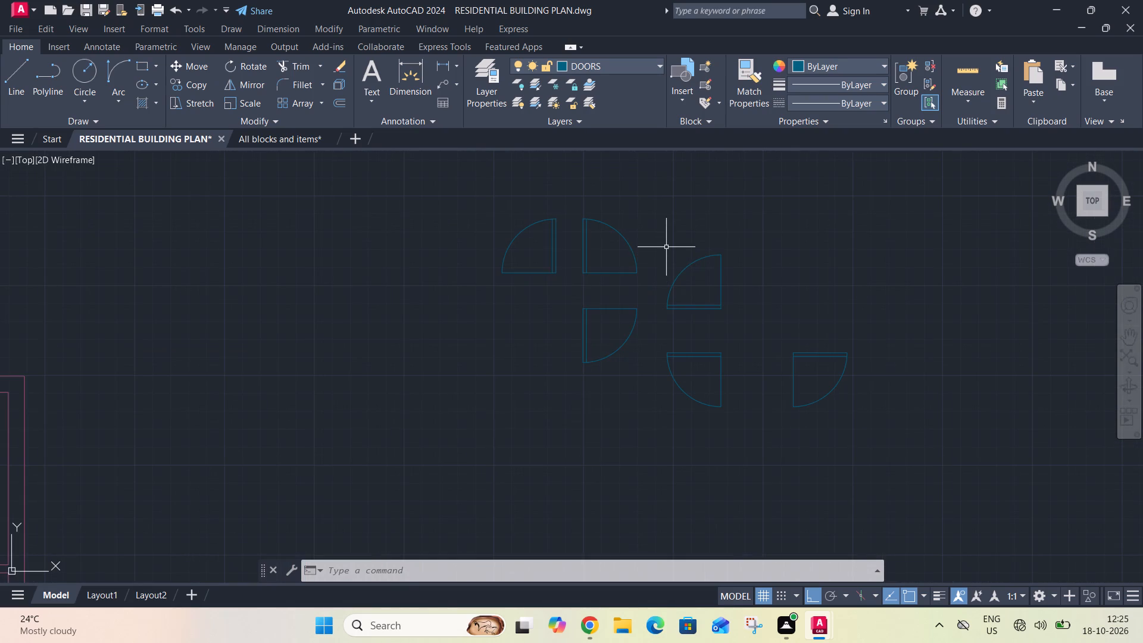
pyautogui.click(660, 242)
pyautogui.click(879, 436)
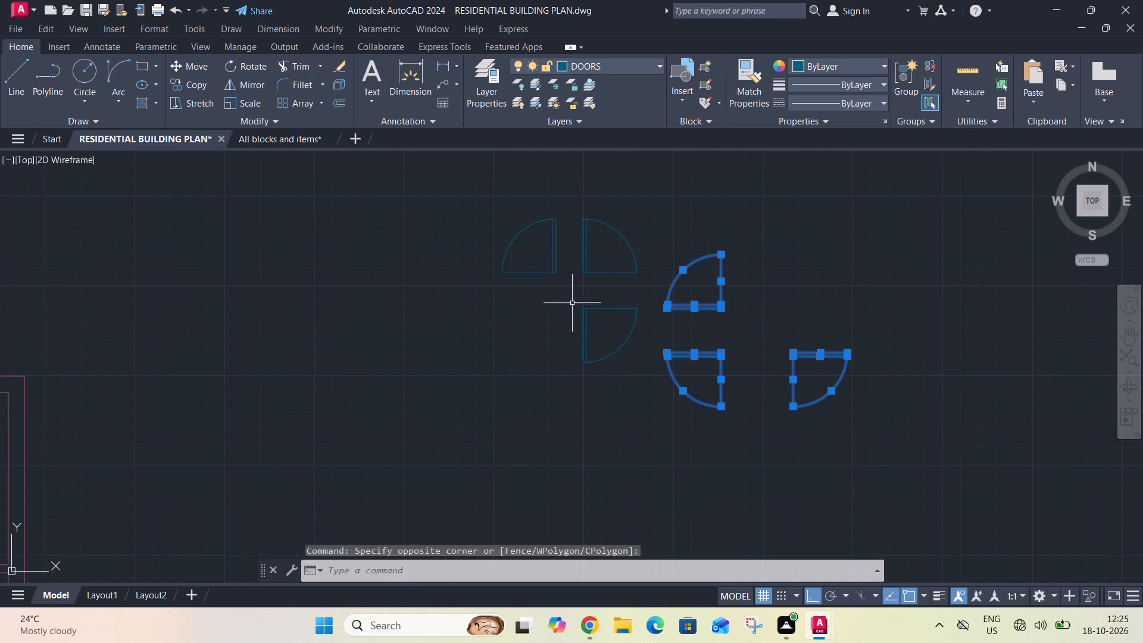
pyautogui.moveTo(571, 291); pyautogui.dragTo(574, 310)
pyautogui.click(677, 386)
pyautogui.click(466, 213)
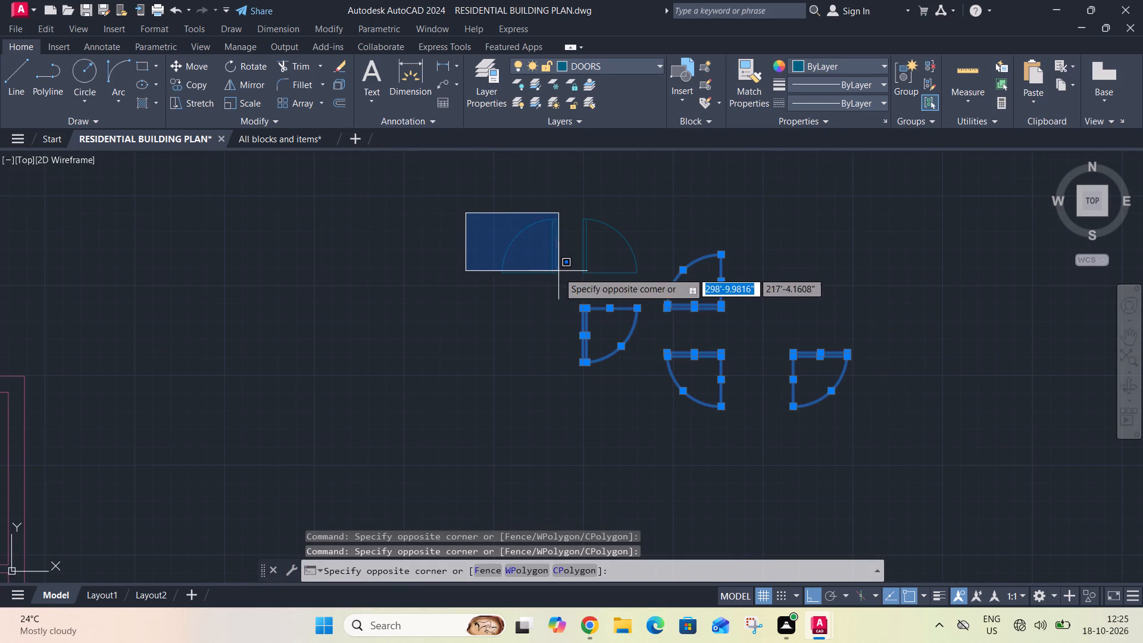
pyautogui.click(561, 288)
pyautogui.press('Delete')
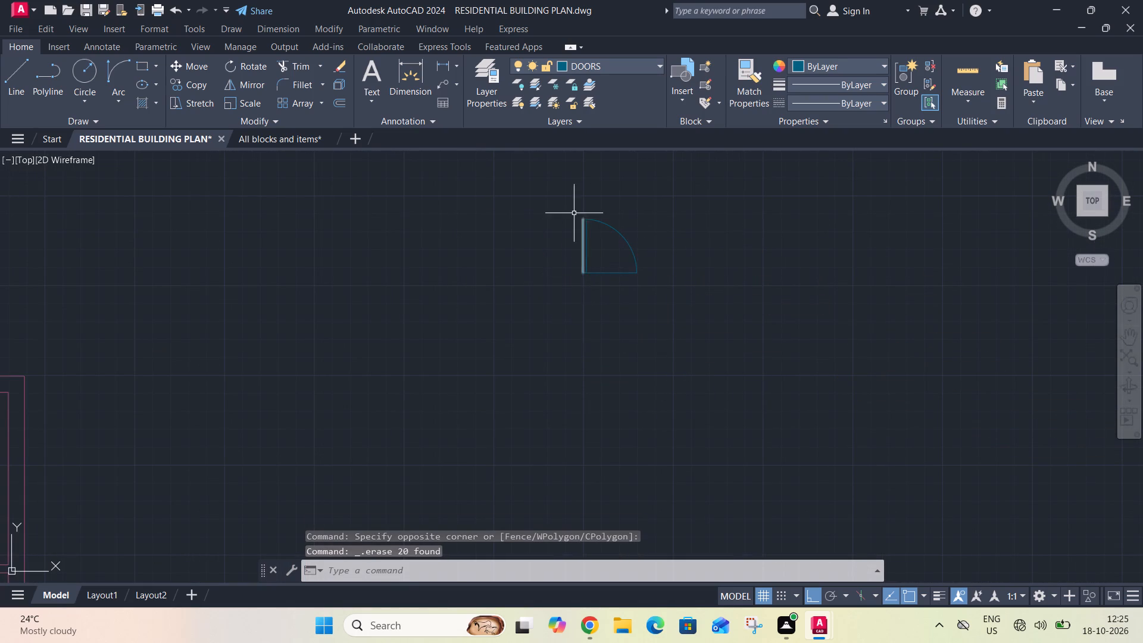
# Mirror the original loose door eastward across a vertical line through its arc's free end, keeping the source, to form a double door.
pyautogui.moveTo(570, 209); pyautogui.dragTo(575, 221)
pyautogui.click(701, 351)
pyautogui.press('m')
pyautogui.press('i')
pyautogui.press('space')
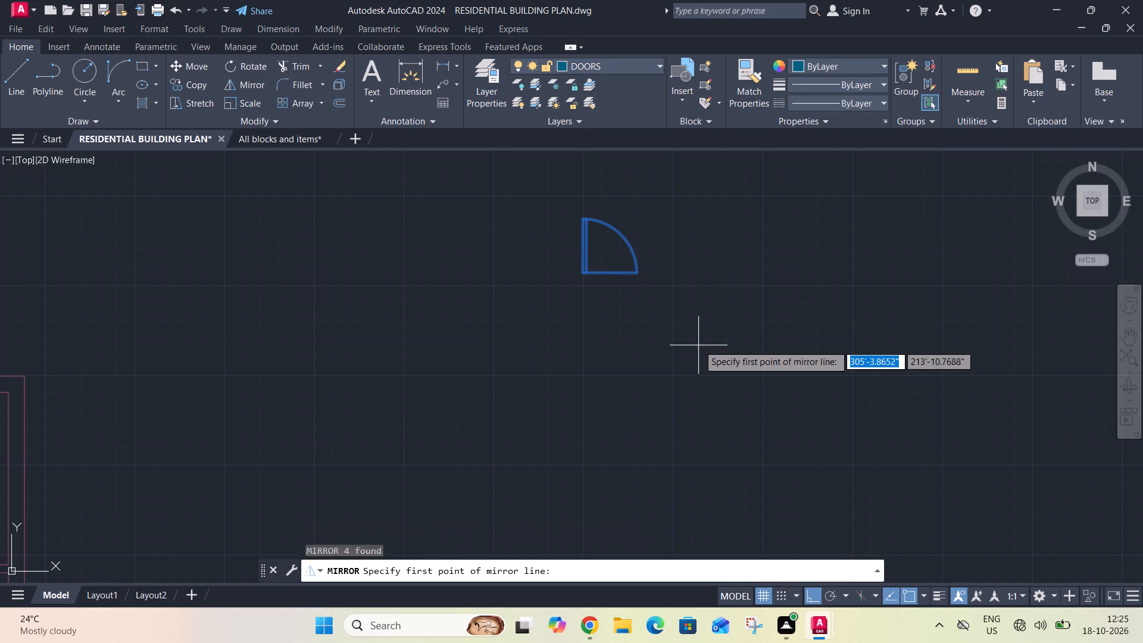
pyautogui.click(637, 272)
pyautogui.click(628, 202)
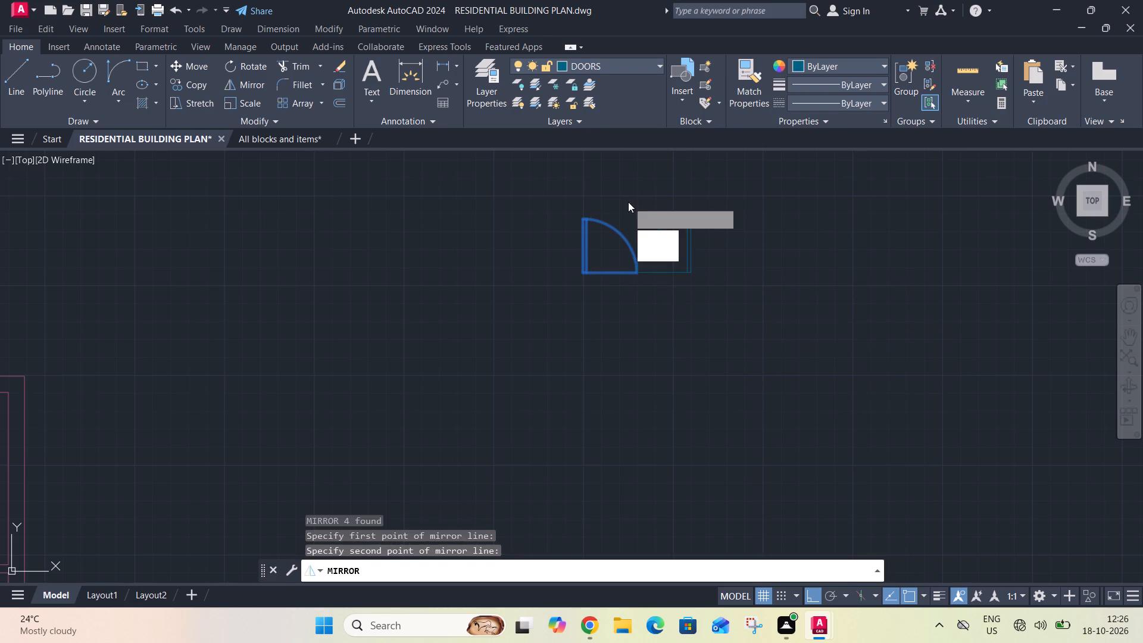
pyautogui.moveTo(661, 252); pyautogui.dragTo(628, 202)
# Copy the double door by its western hinge corner to the outer west jamb corner of the central south room's entrance opening.
pyautogui.click(562, 202)
pyautogui.click(757, 322)
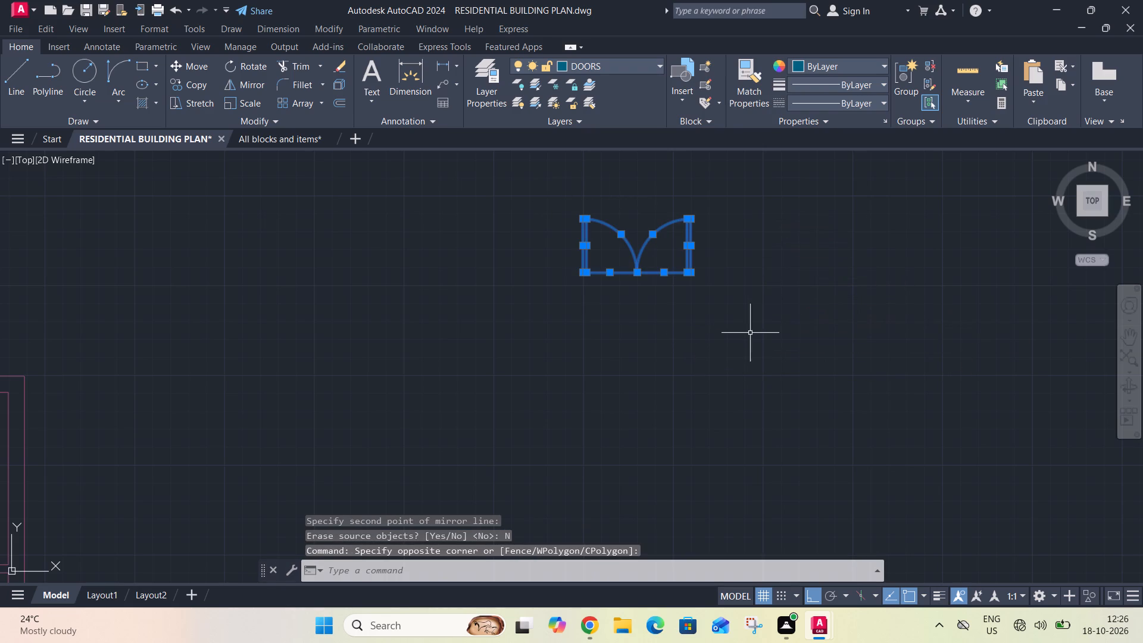
pyautogui.press('c')
pyautogui.press('o')
pyautogui.press('space')
pyautogui.click(582, 276)
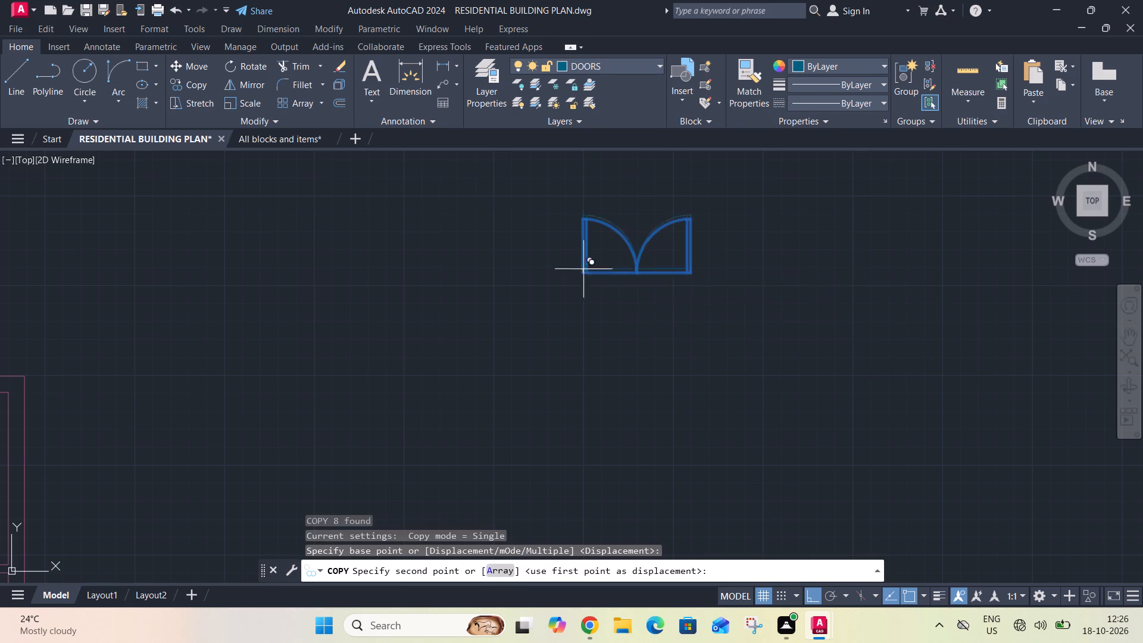
pyautogui.scroll(-4, 631, 226)
pyautogui.scroll(5, 469, 369)
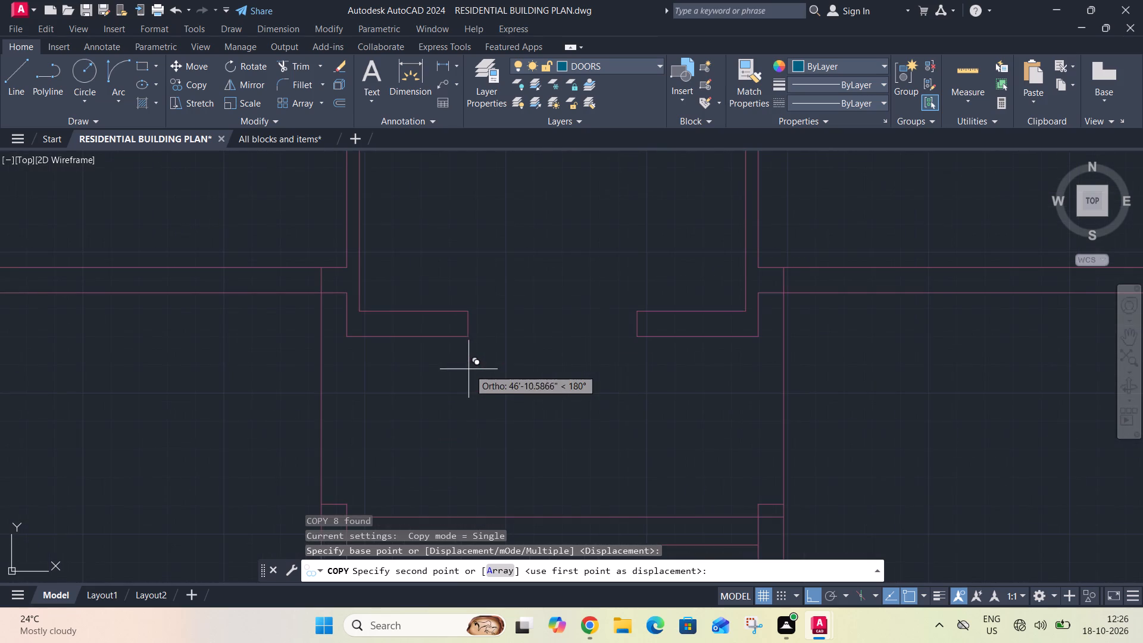
pyautogui.click(469, 340)
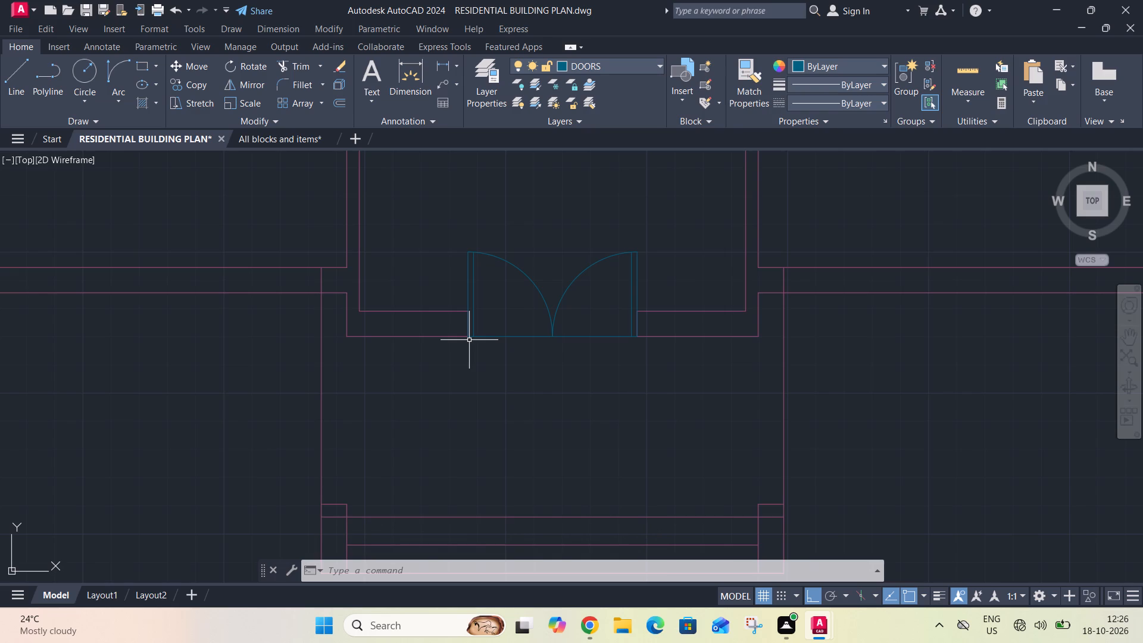
# Draw a 3' vertical line and a 3' horizontal line running east from its lower end, in the open space east of the plan.
pyautogui.scroll(-4, 470, 316)
pyautogui.moveTo(712, 286); pyautogui.dragTo(541, 422, button='middle')
pyautogui.press('l')
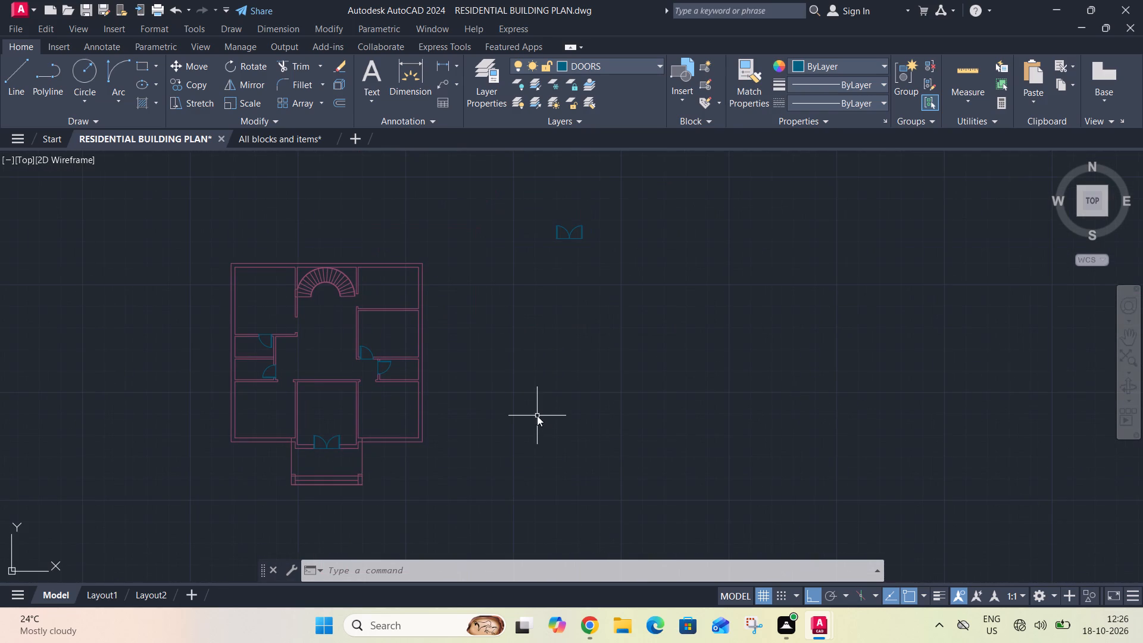
pyautogui.press('space')
pyautogui.moveTo(513, 311); pyautogui.dragTo(509, 329)
pyautogui.write("3'")
pyautogui.press('Return')
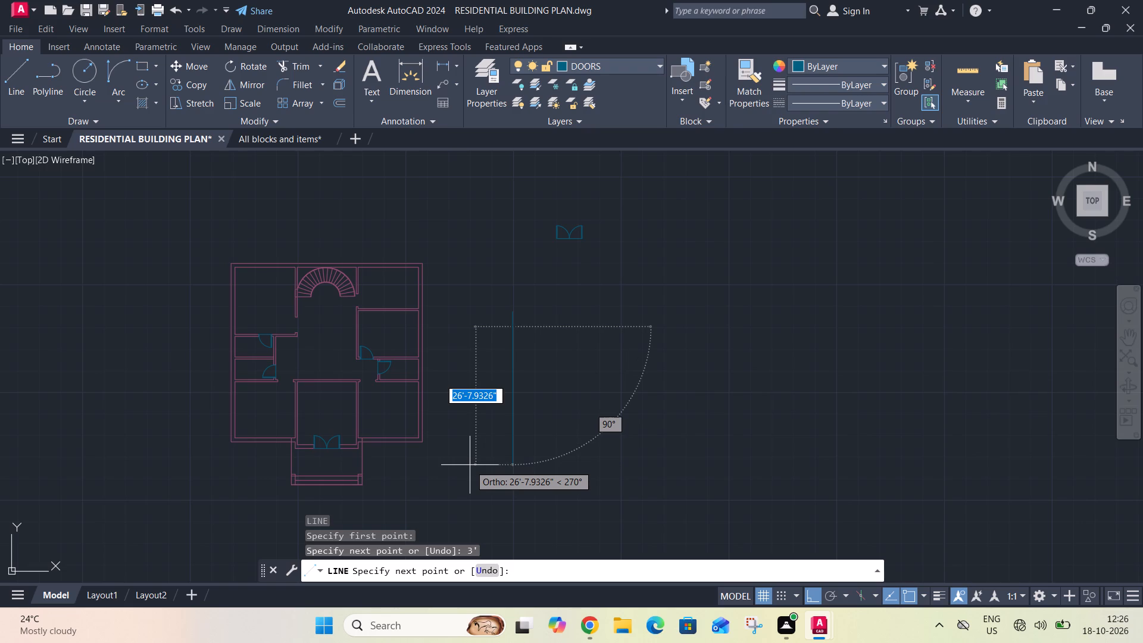
pyautogui.write("3'")
pyautogui.press('Return')
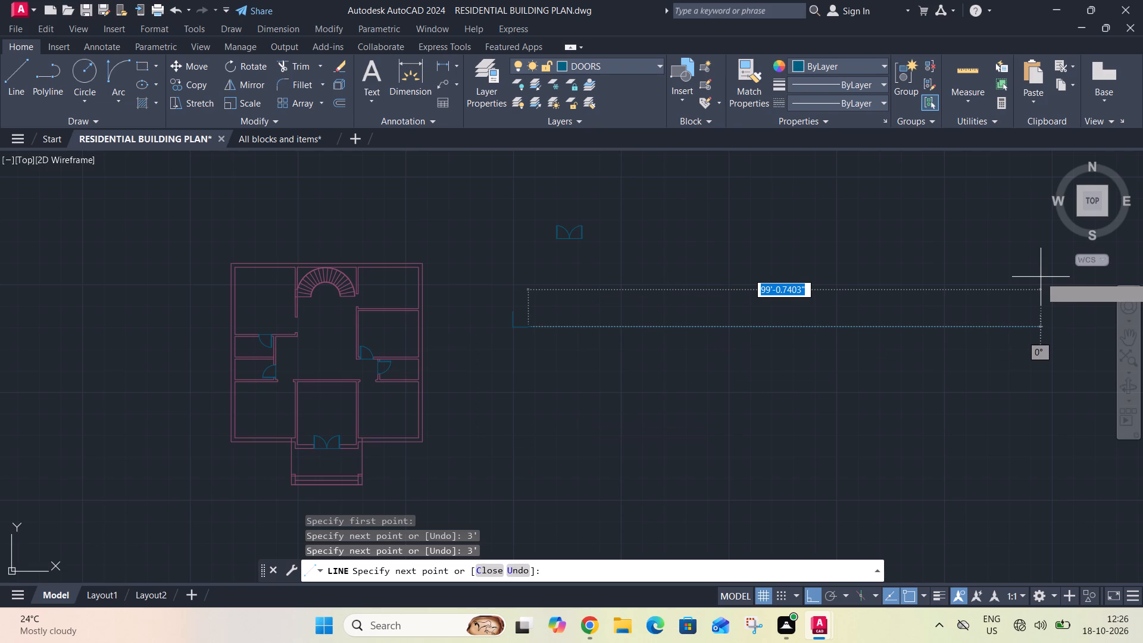
pyautogui.press('Escape')
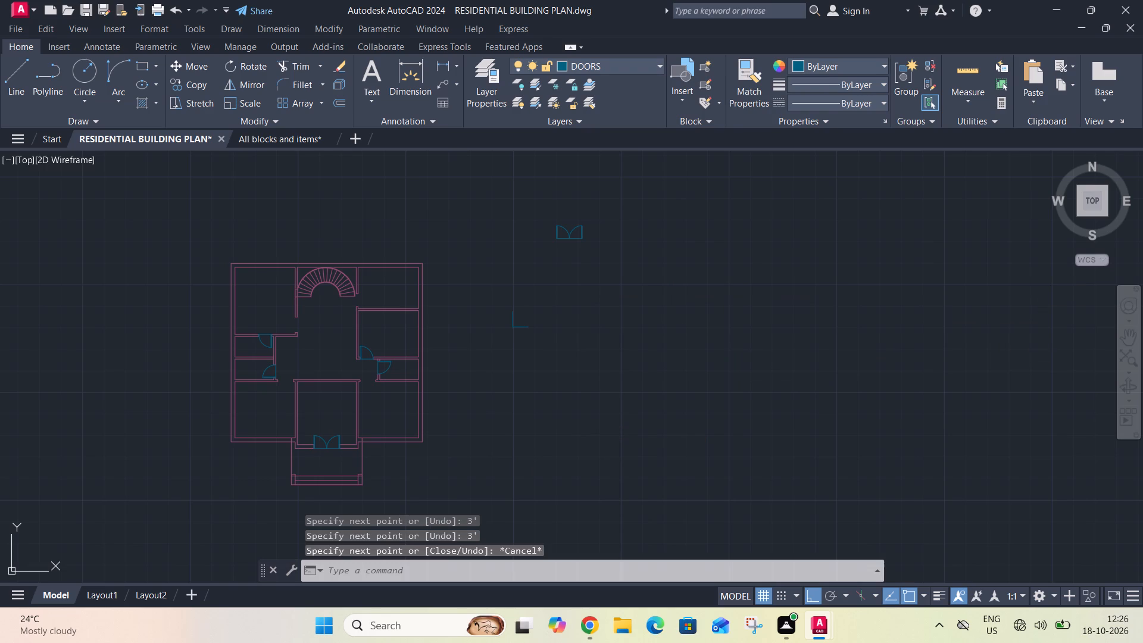
# Offset the new 3' vertical line 2" to the east to form the door leaf.
pyautogui.write('O')
pyautogui.press('space')
pyautogui.press('space')
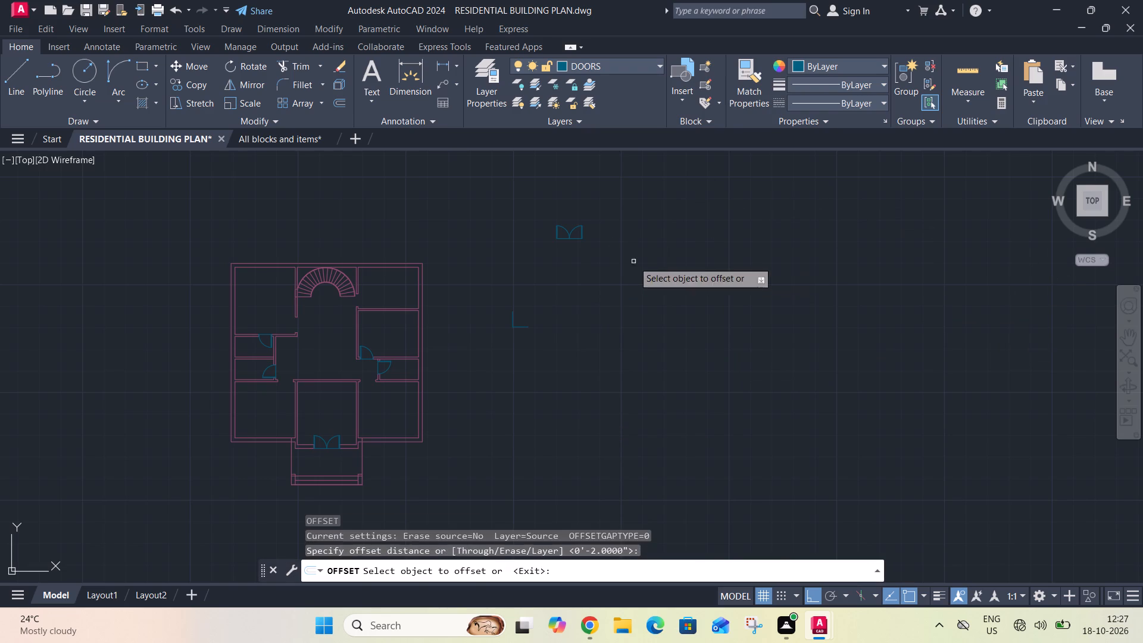
pyautogui.scroll(3, 523, 320)
pyautogui.click(469, 326)
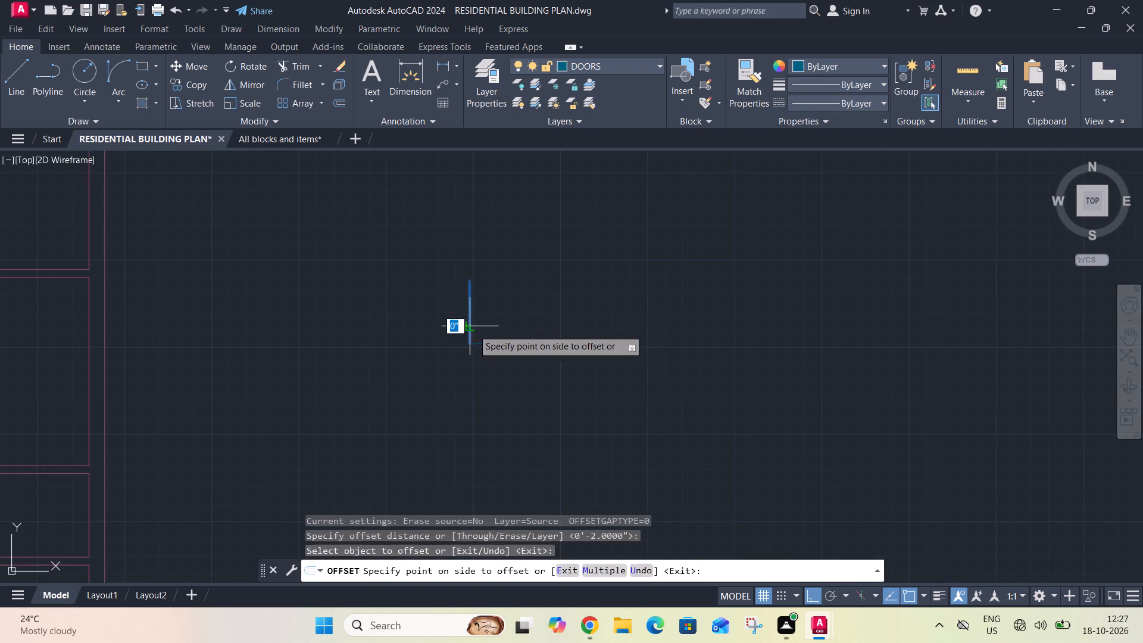
pyautogui.click(486, 331)
pyautogui.press('Escape')
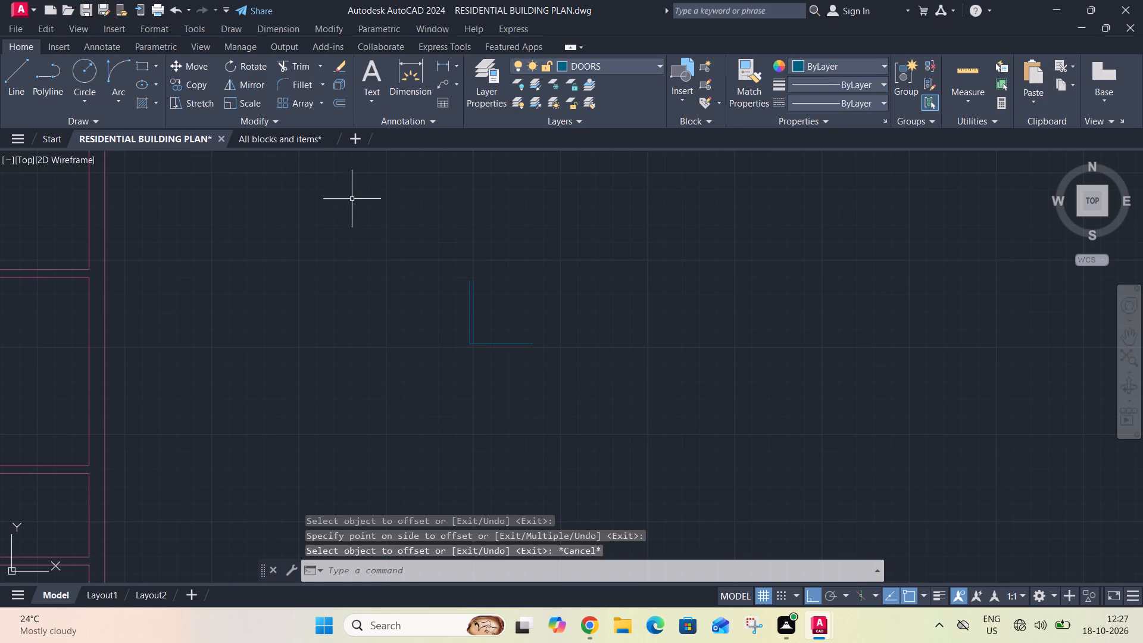
# Draw the door swing arc from the outer leaf line's top end to the horizontal line's east end, bulging outward.
pyautogui.click(116, 88)
pyautogui.click(132, 276)
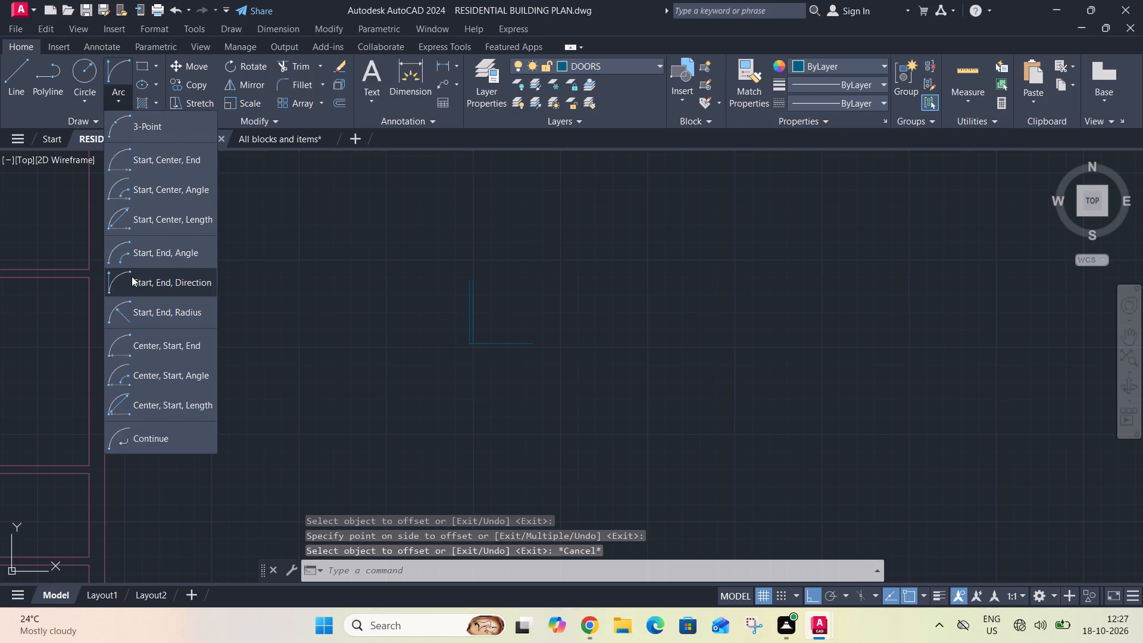
pyautogui.click(469, 281)
pyautogui.click(532, 342)
pyautogui.click(546, 331)
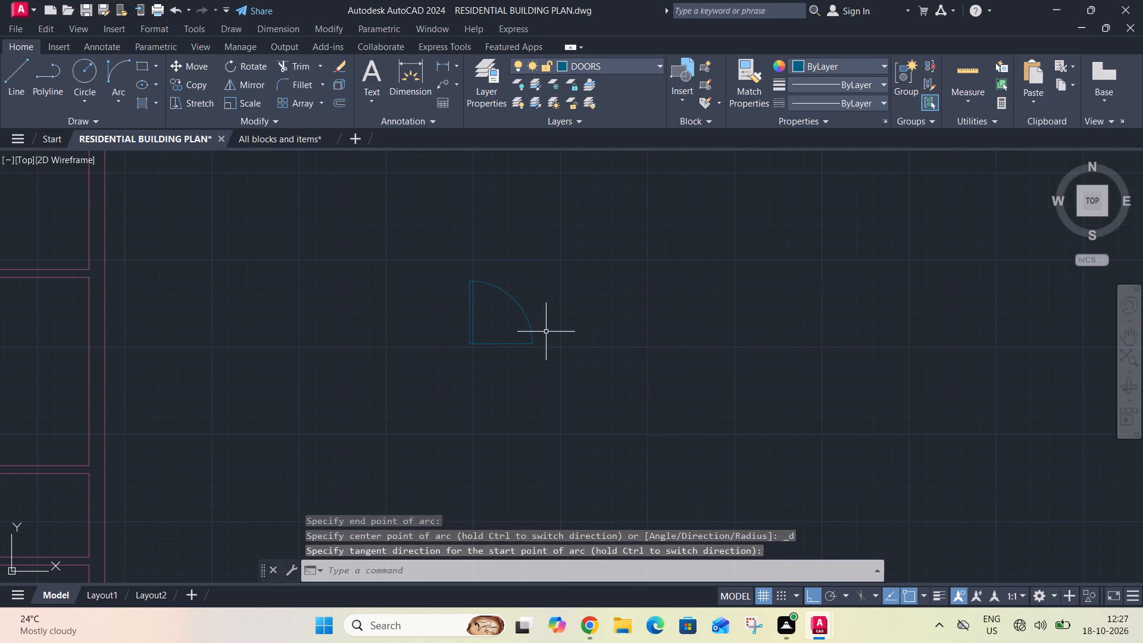
pyautogui.press('Escape')
# Trim the inner leaf line's tip where it extends above the swing arc.
pyautogui.write('TR')
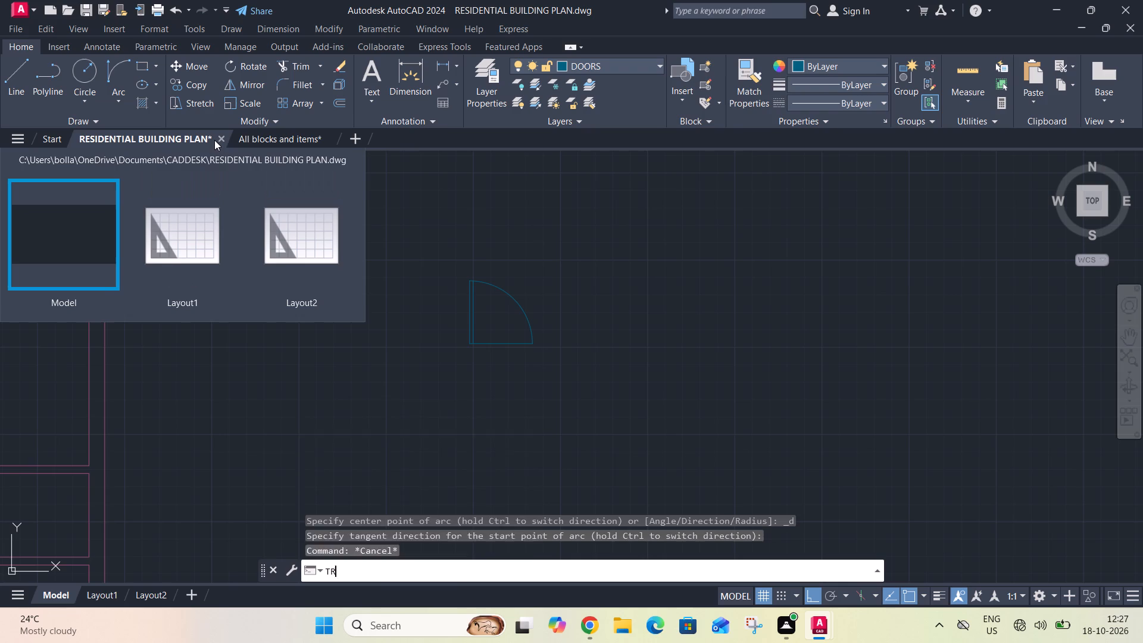
pyautogui.press('Escape')
pyautogui.write('TR')
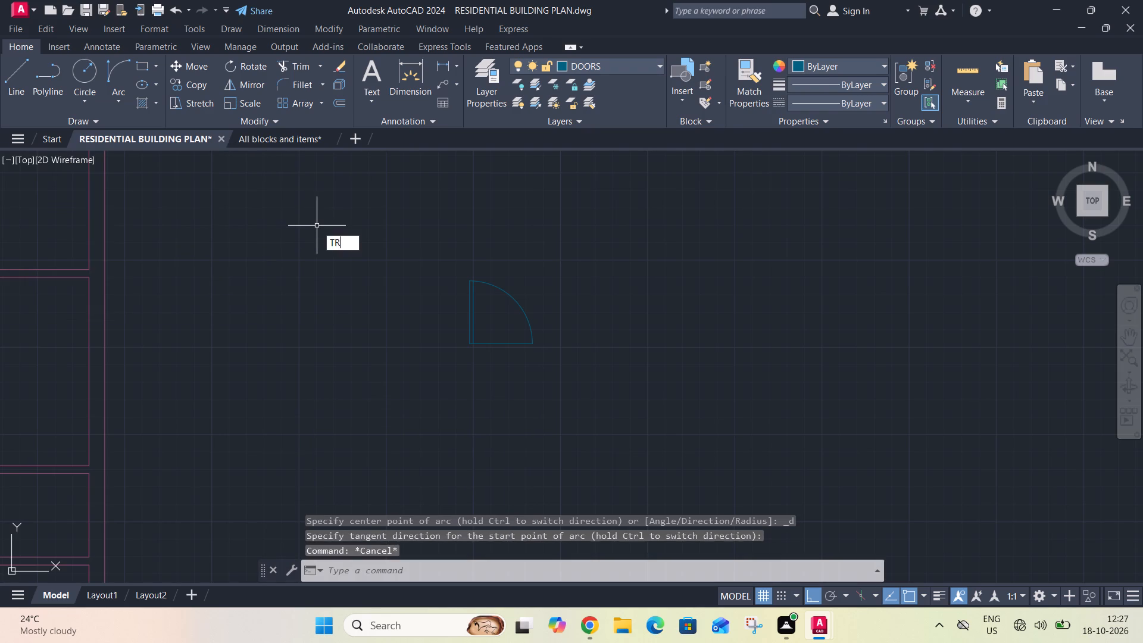
pyautogui.press('space')
pyautogui.scroll(5, 482, 280)
pyautogui.scroll(4, 388, 283)
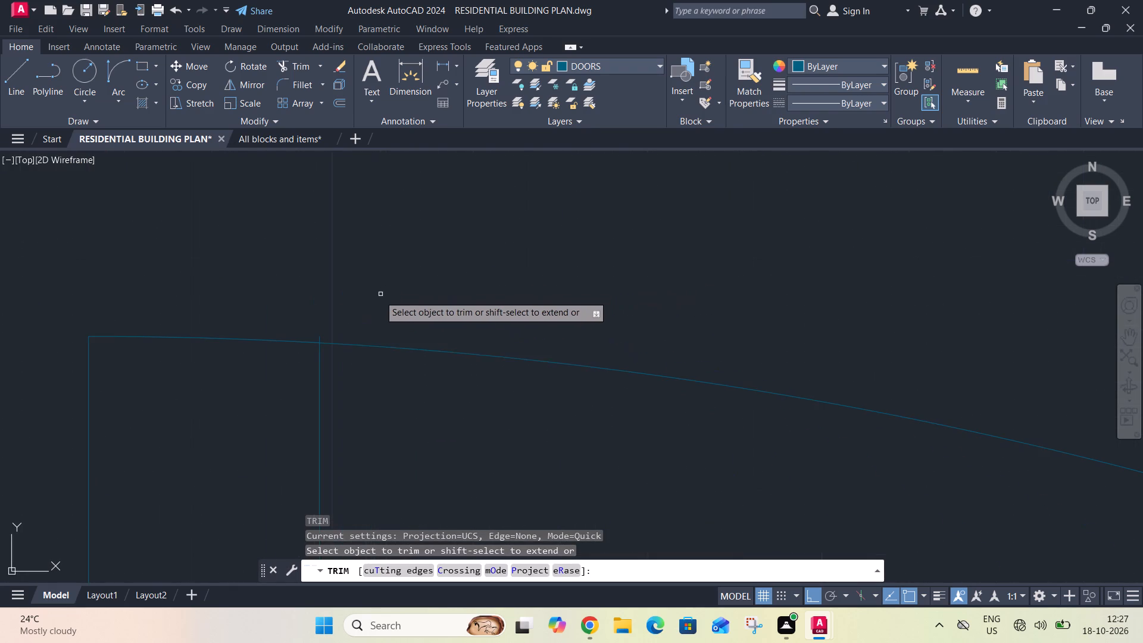
pyautogui.click(319, 336)
pyautogui.press('Escape')
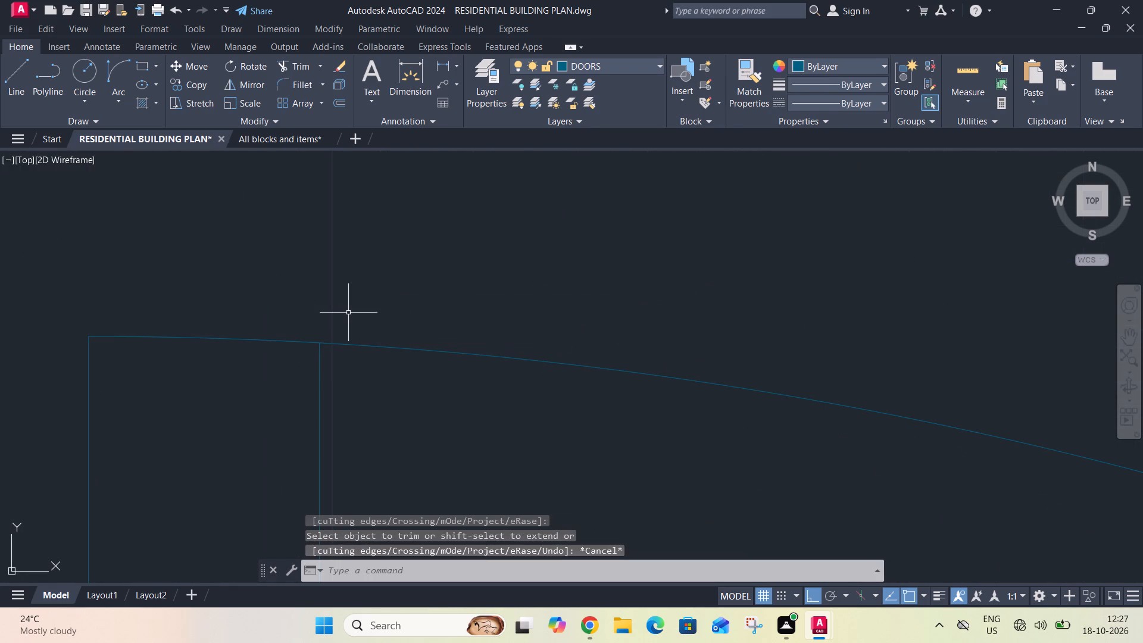
pyautogui.scroll(-5, 348, 311)
pyautogui.press('Escape')
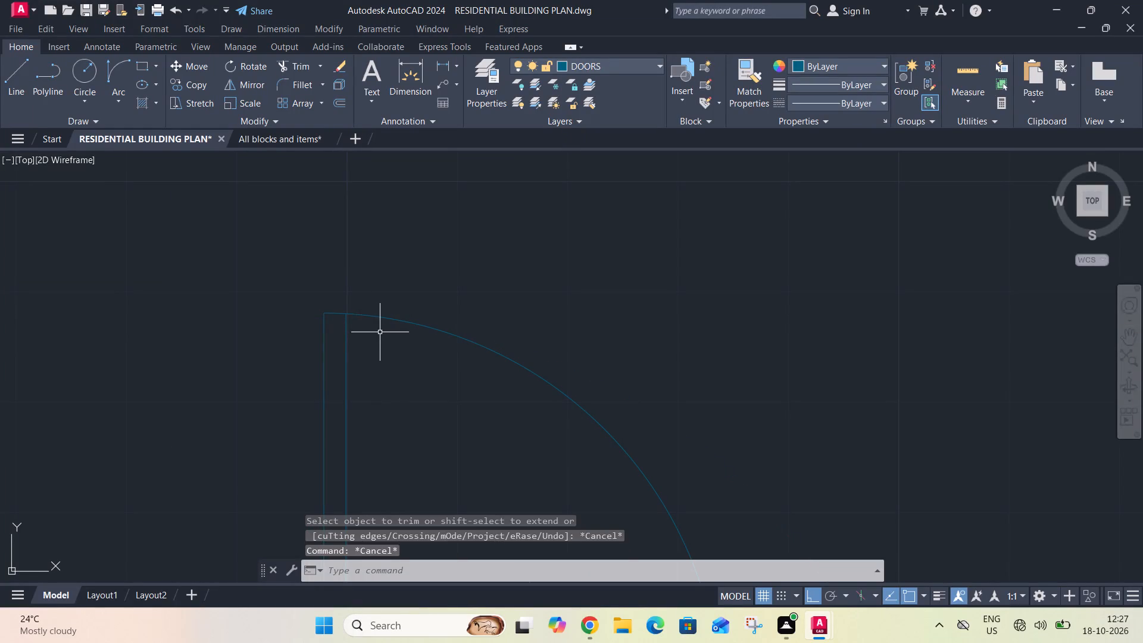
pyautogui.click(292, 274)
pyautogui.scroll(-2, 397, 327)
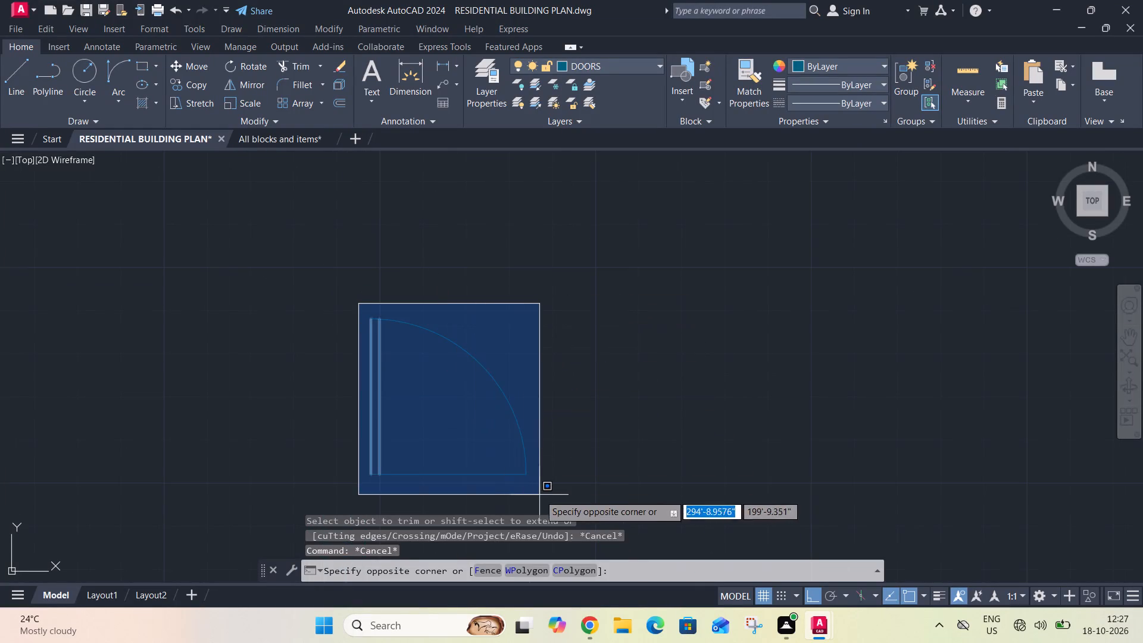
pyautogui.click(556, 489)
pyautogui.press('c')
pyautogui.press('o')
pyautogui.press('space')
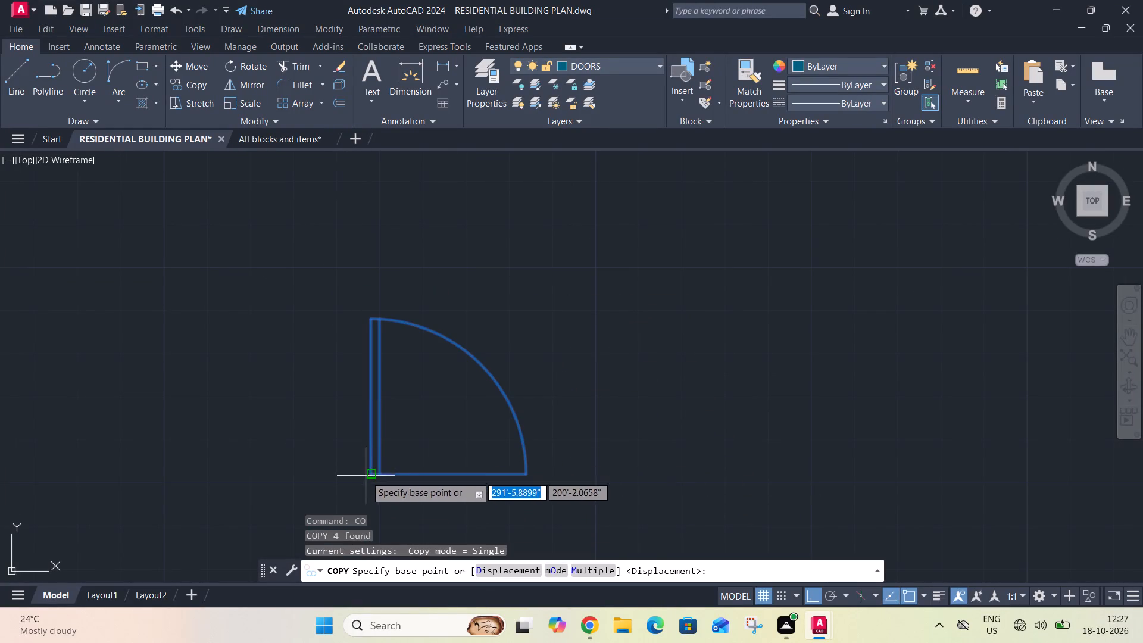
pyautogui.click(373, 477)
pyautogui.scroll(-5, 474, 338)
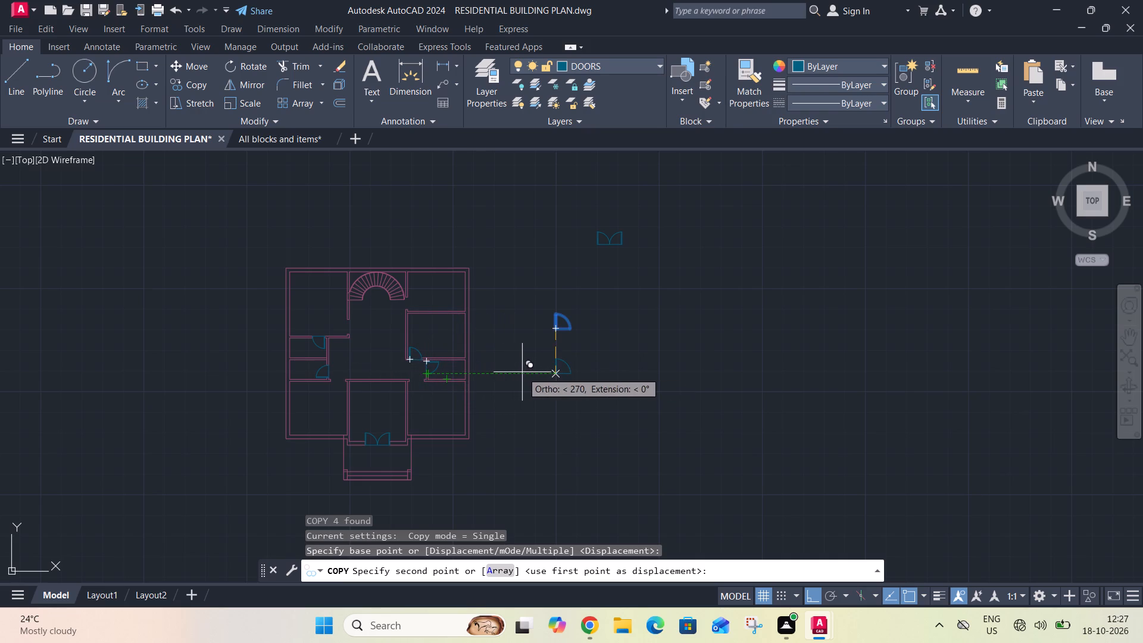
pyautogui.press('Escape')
# Mirror the new 3' door southward across a horizontal line below it, keeping the source door.
pyautogui.moveTo(542, 308); pyautogui.dragTo(546, 315)
pyautogui.click(635, 379)
pyautogui.press('m')
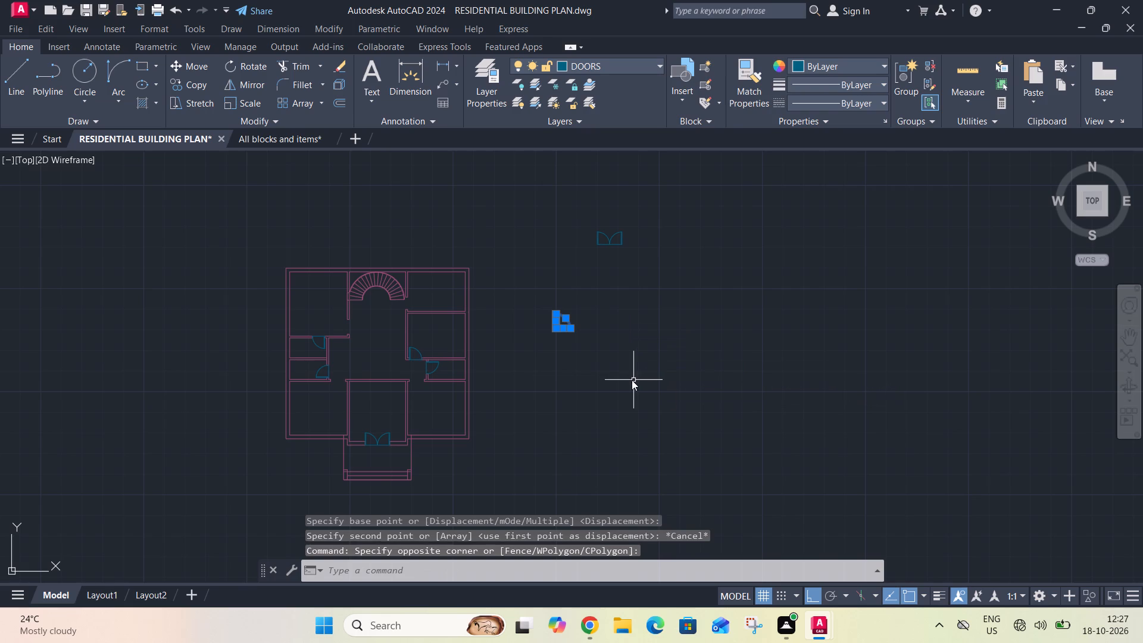
pyautogui.press('i')
pyautogui.press('space')
pyautogui.click(546, 348)
pyautogui.click(630, 361)
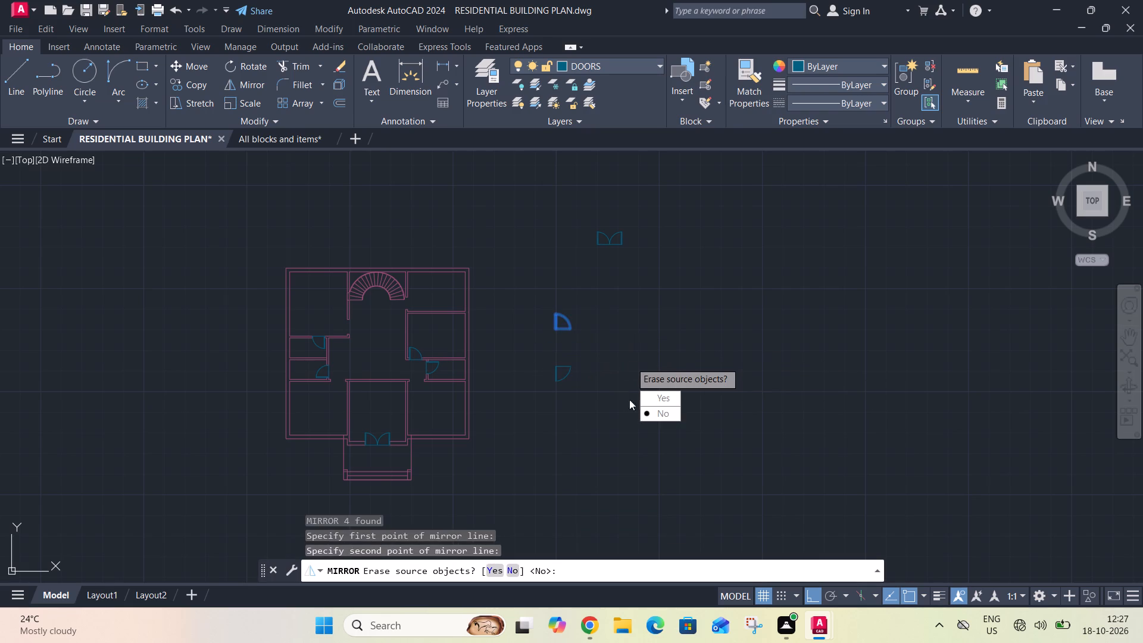
pyautogui.moveTo(645, 413); pyautogui.dragTo(630, 363)
# Mirror the southern loose 3' door westward across a vertical line, keeping the source door.
pyautogui.moveTo(530, 350); pyautogui.dragTo(549, 367)
pyautogui.click(601, 395)
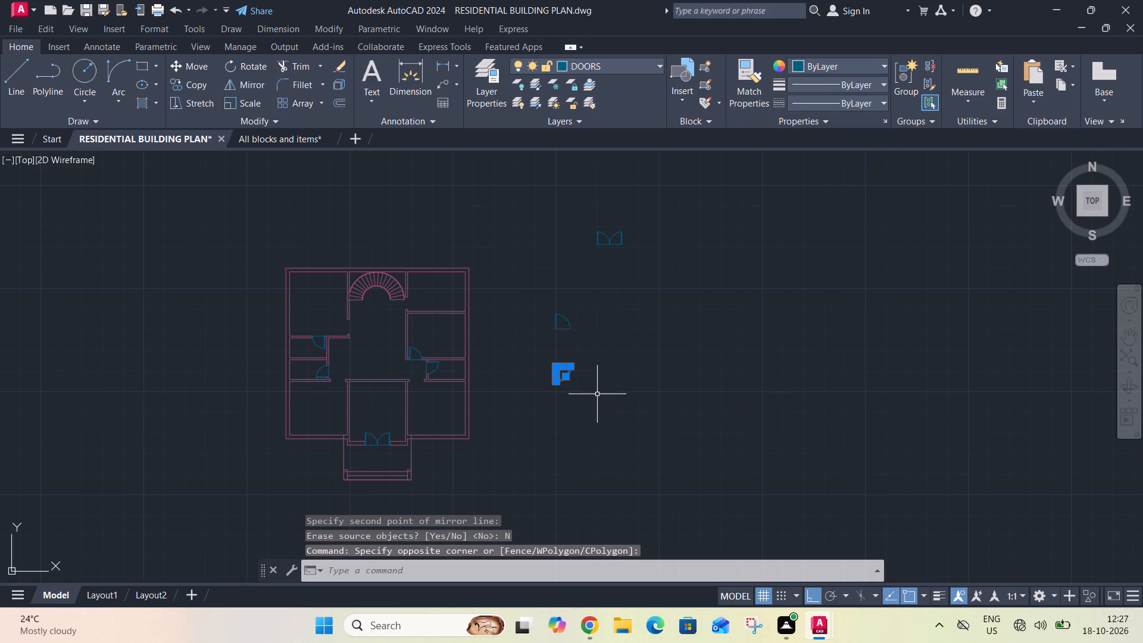
pyautogui.press('m')
pyautogui.press('i')
pyautogui.press('space')
pyautogui.click(539, 393)
pyautogui.click(538, 319)
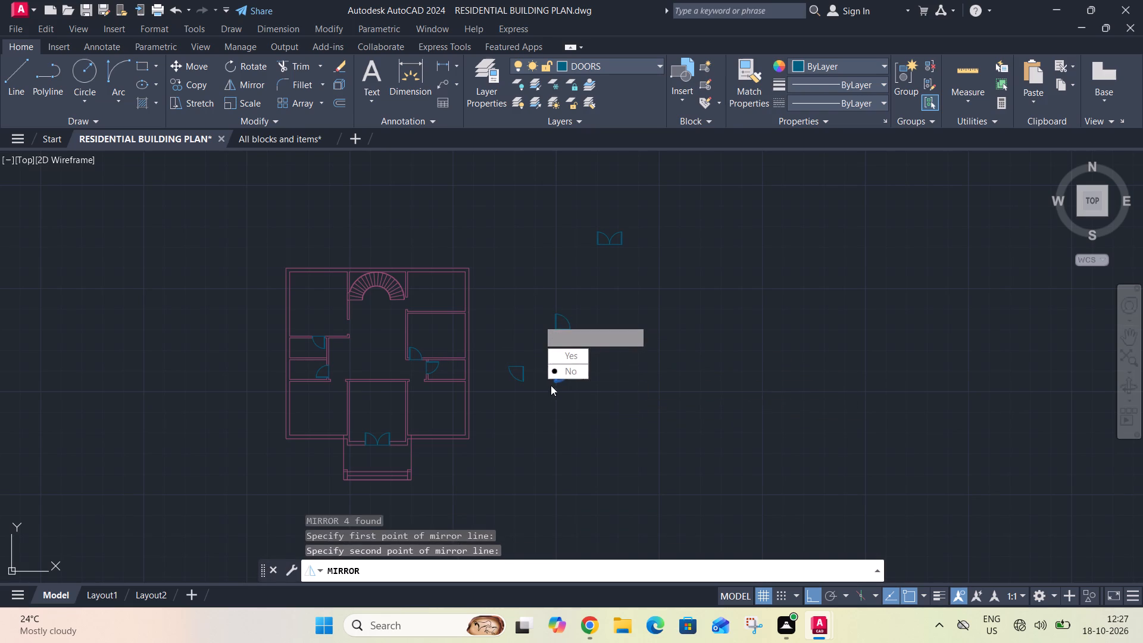
pyautogui.moveTo(558, 370); pyautogui.dragTo(538, 324)
# Copy the western loose 3' door by its hinge corner to the east jamb of the southwest room's north wall opening.
pyautogui.moveTo(495, 345); pyautogui.dragTo(498, 353)
pyautogui.click(529, 391)
pyautogui.press('c')
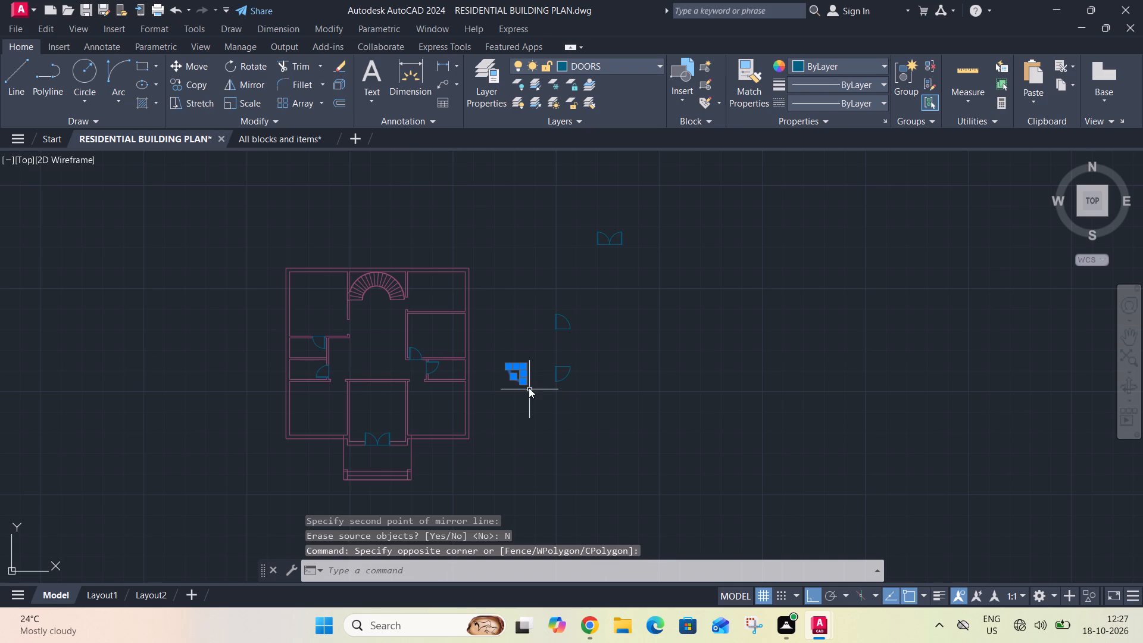
pyautogui.press('o')
pyautogui.press('space')
pyautogui.scroll(4, 527, 361)
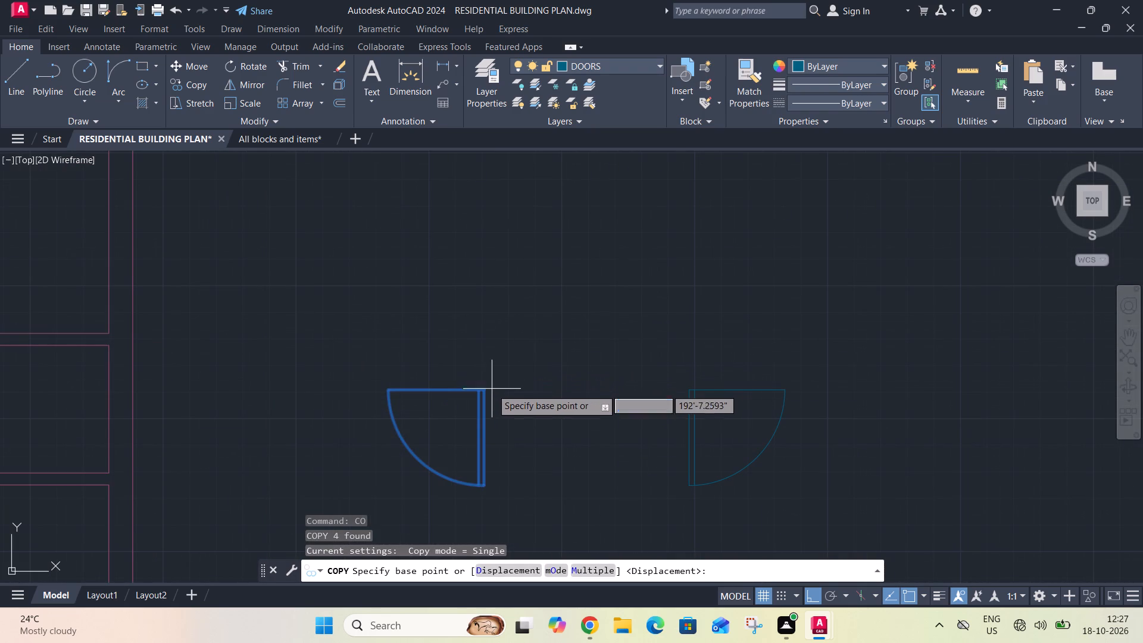
pyautogui.click(488, 391)
pyautogui.scroll(-3, 573, 286)
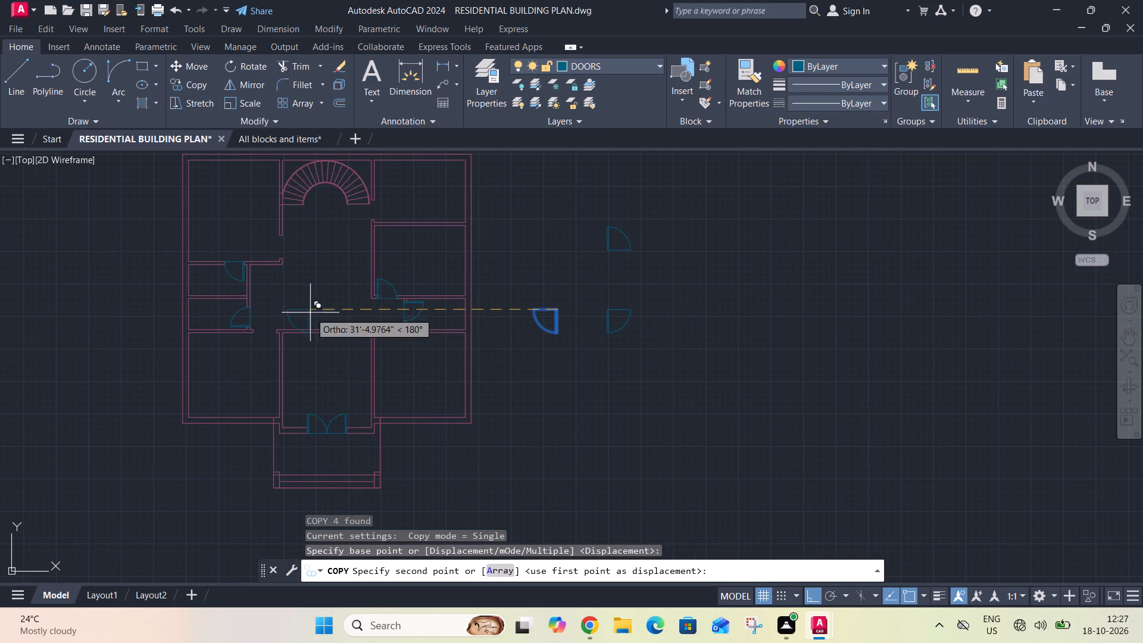
pyautogui.scroll(4, 284, 334)
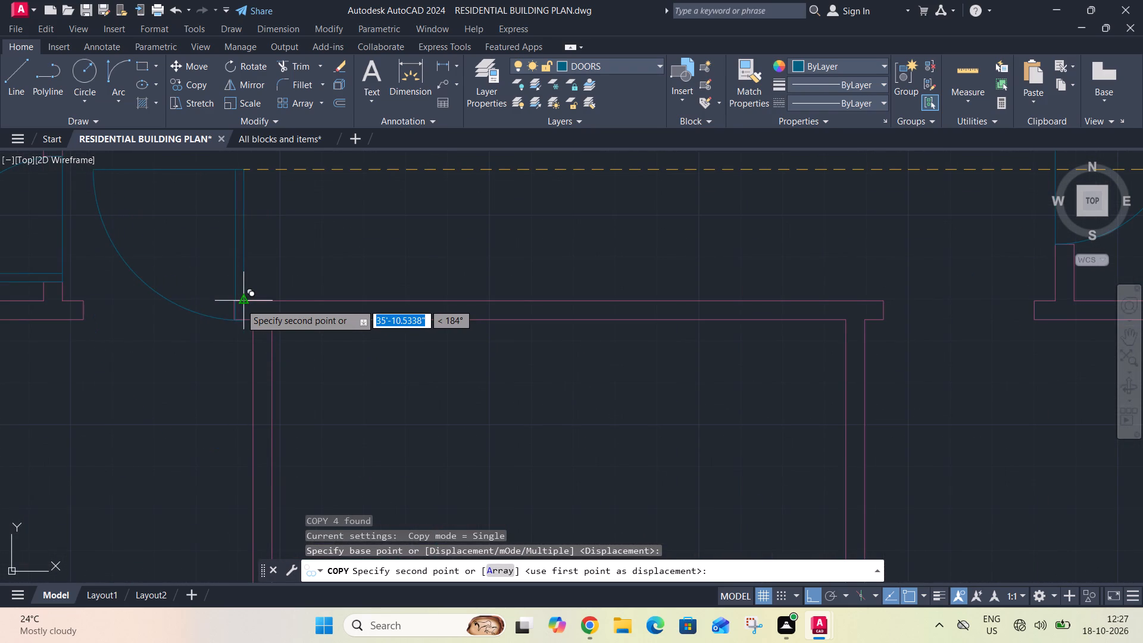
pyautogui.click(235, 304)
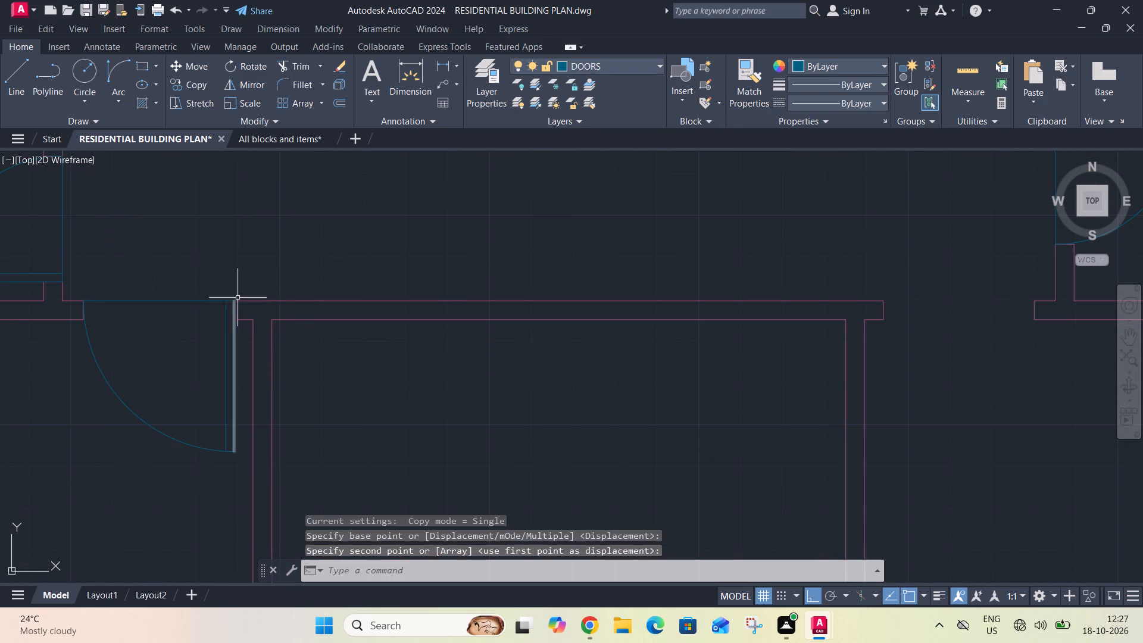
# Copy the southeastern loose 3' door by its hinge corner to the west jamb of the southeast room's north wall opening.
pyautogui.scroll(-3, 252, 281)
pyautogui.moveTo(444, 330); pyautogui.dragTo(338, 411, button='middle')
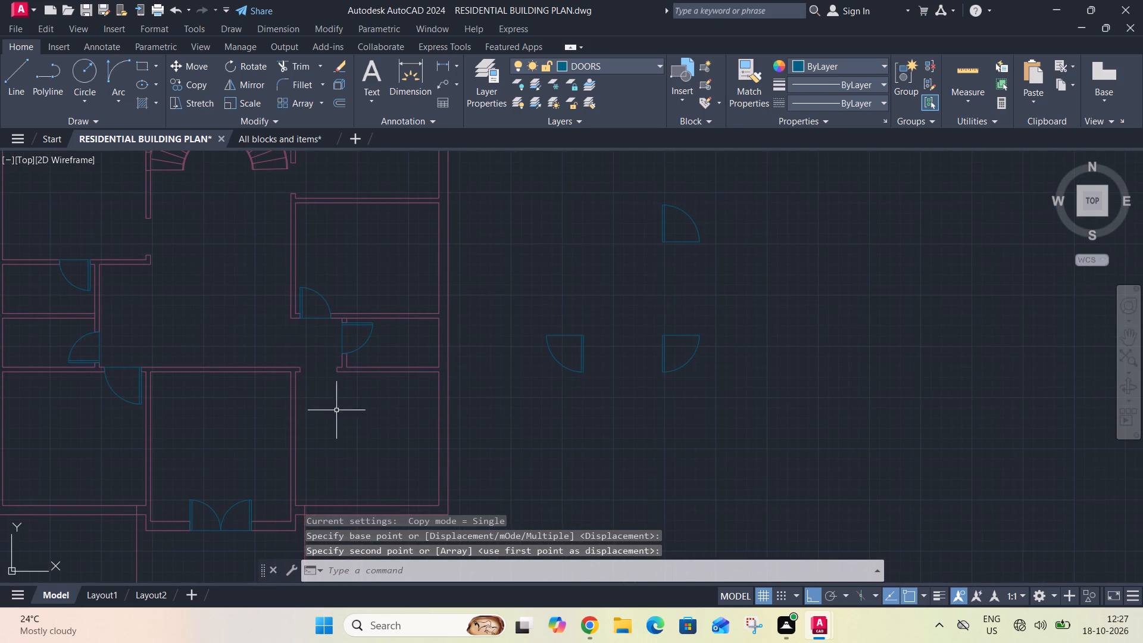
pyautogui.click(644, 330)
pyautogui.click(750, 414)
pyautogui.press('c')
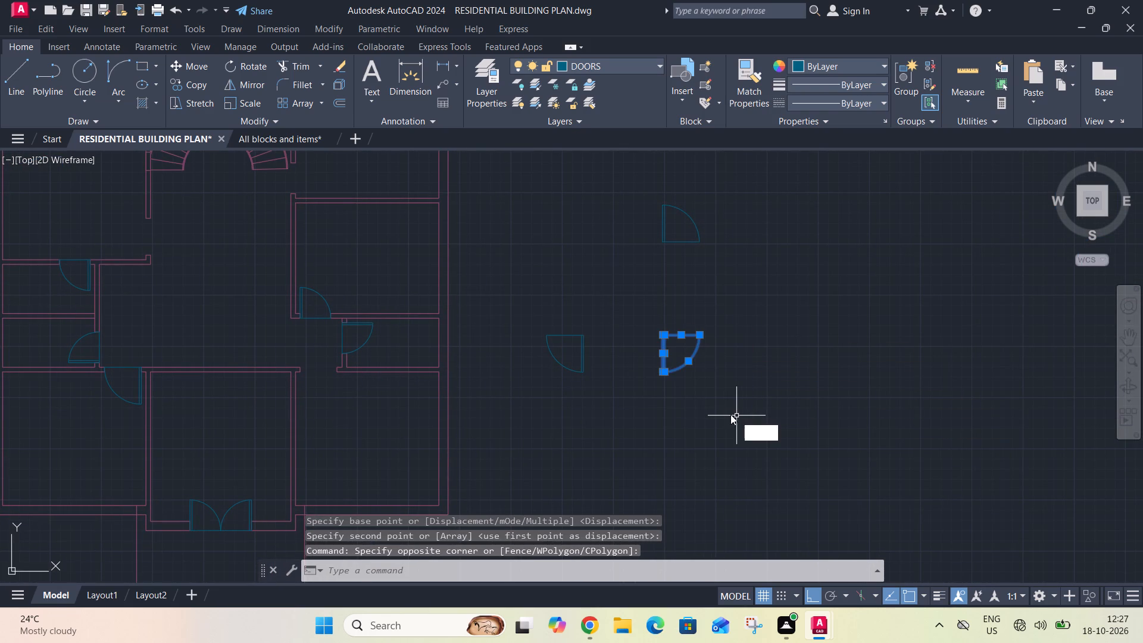
pyautogui.press('o')
pyautogui.press('space')
pyautogui.scroll(3, 660, 330)
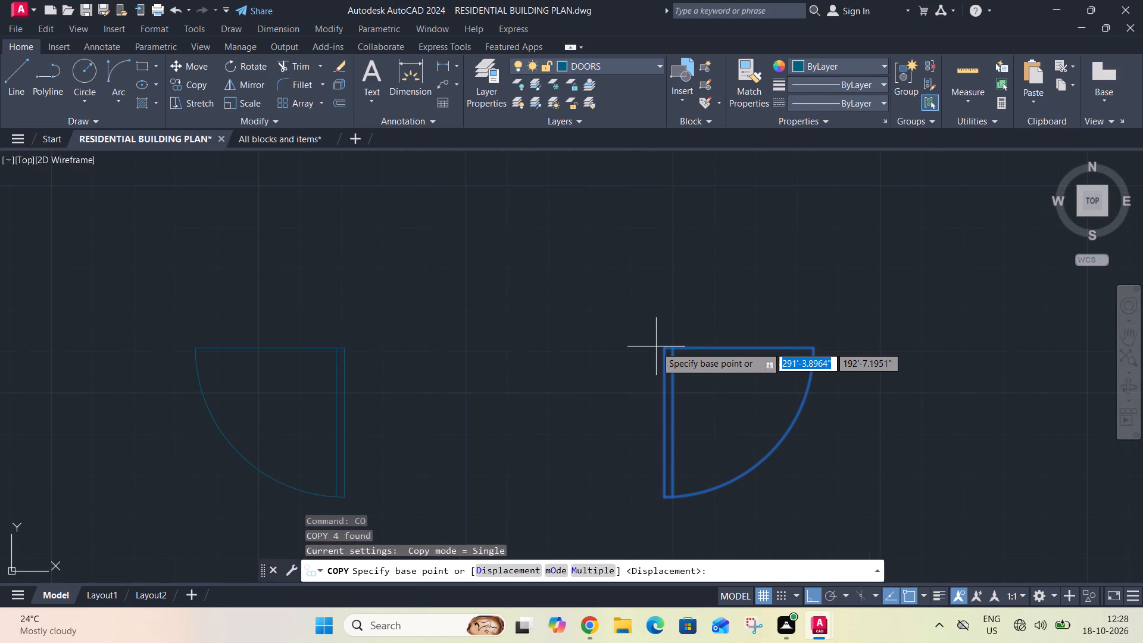
pyautogui.click(663, 349)
pyautogui.scroll(-1, 698, 267)
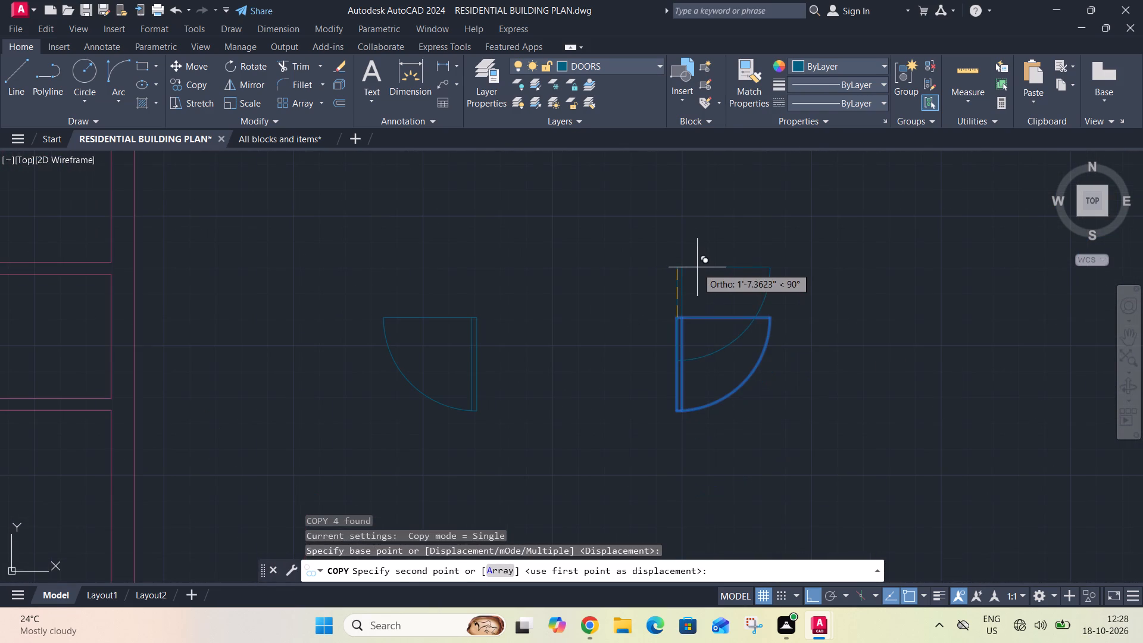
pyautogui.scroll(-3, 587, 323)
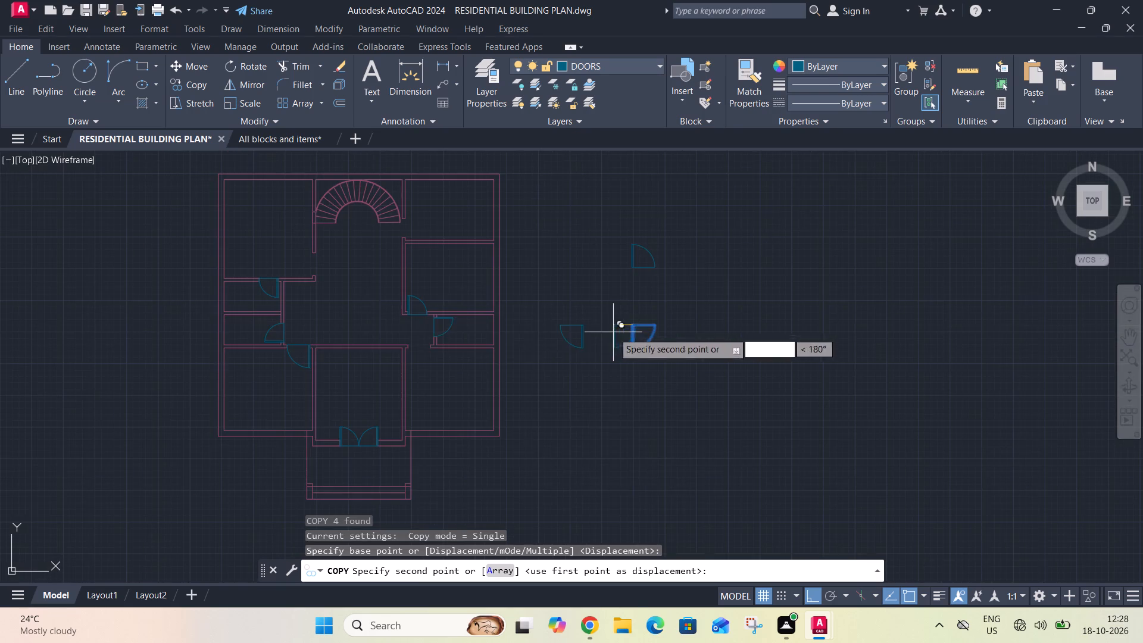
pyautogui.scroll(4, 432, 352)
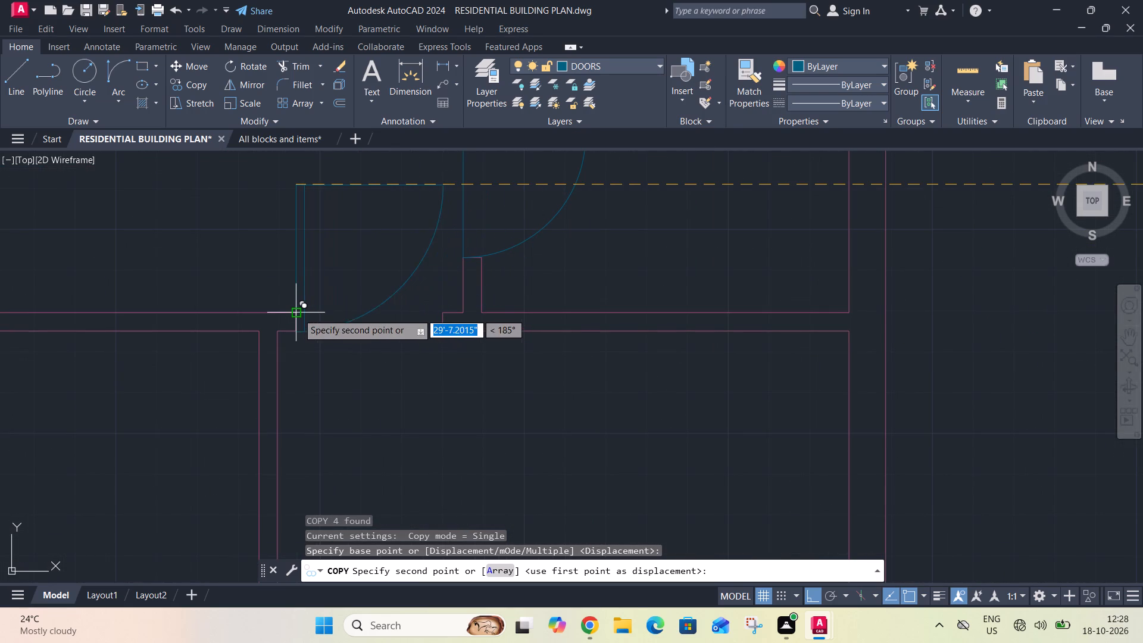
pyautogui.click(297, 313)
# Rotate the southeastern loose 3' door 90° counterclockwise about its hinge corner.
pyautogui.scroll(-4, 379, 317)
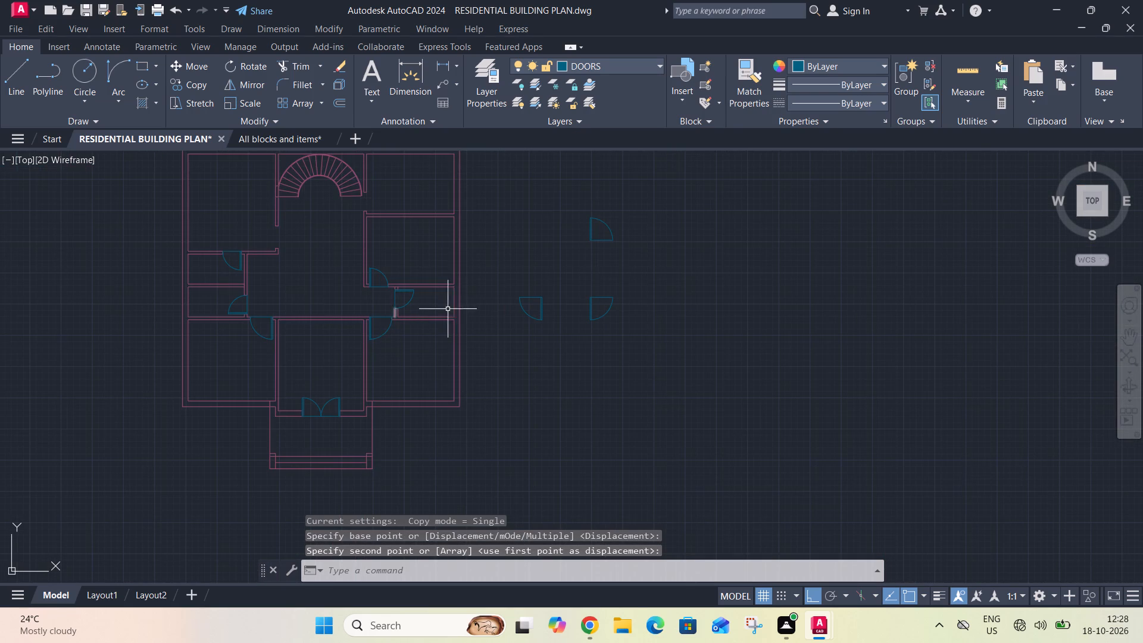
pyautogui.moveTo(485, 302); pyautogui.dragTo(541, 369, button='middle')
pyautogui.moveTo(642, 353); pyautogui.dragTo(647, 364)
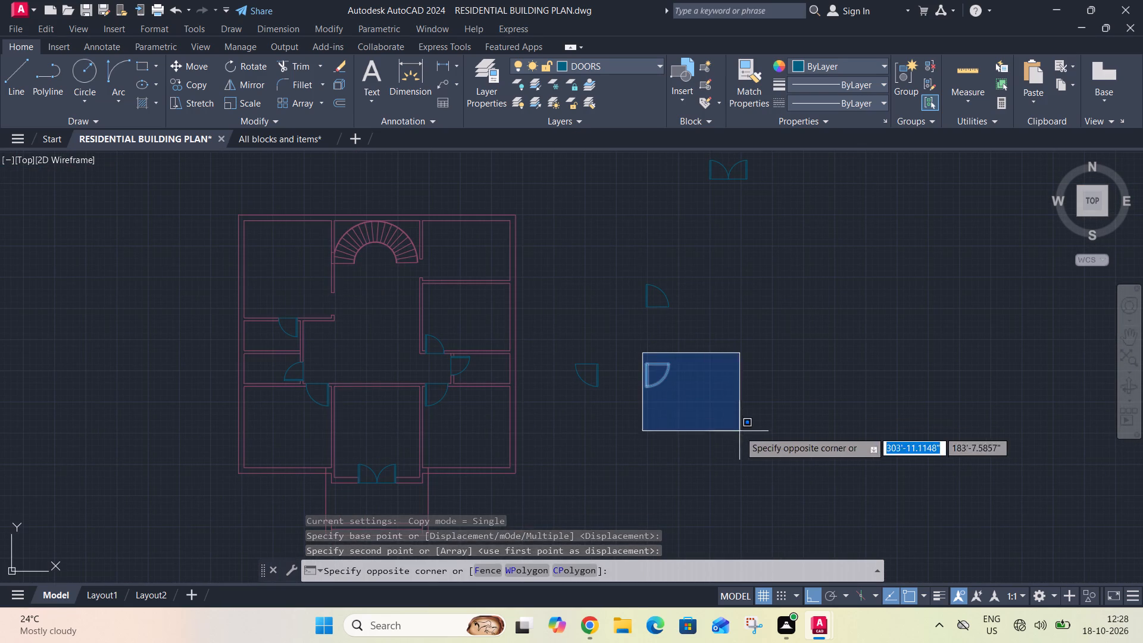
pyautogui.click(739, 432)
pyautogui.press('r')
pyautogui.press('o')
pyautogui.press('space')
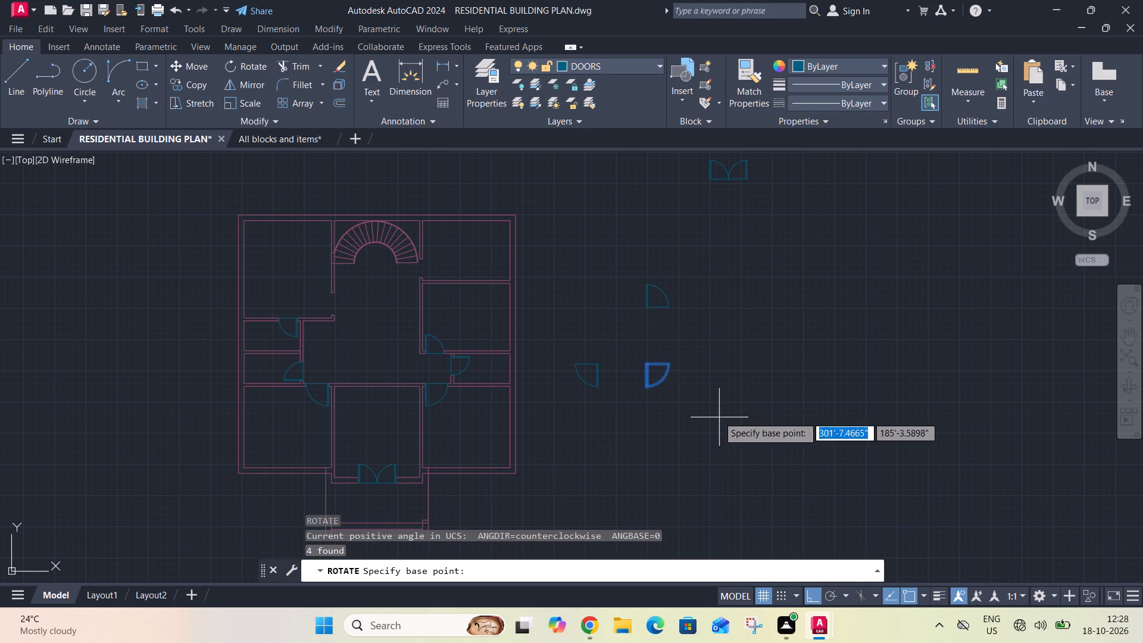
pyautogui.scroll(3, 637, 358)
pyautogui.click(663, 380)
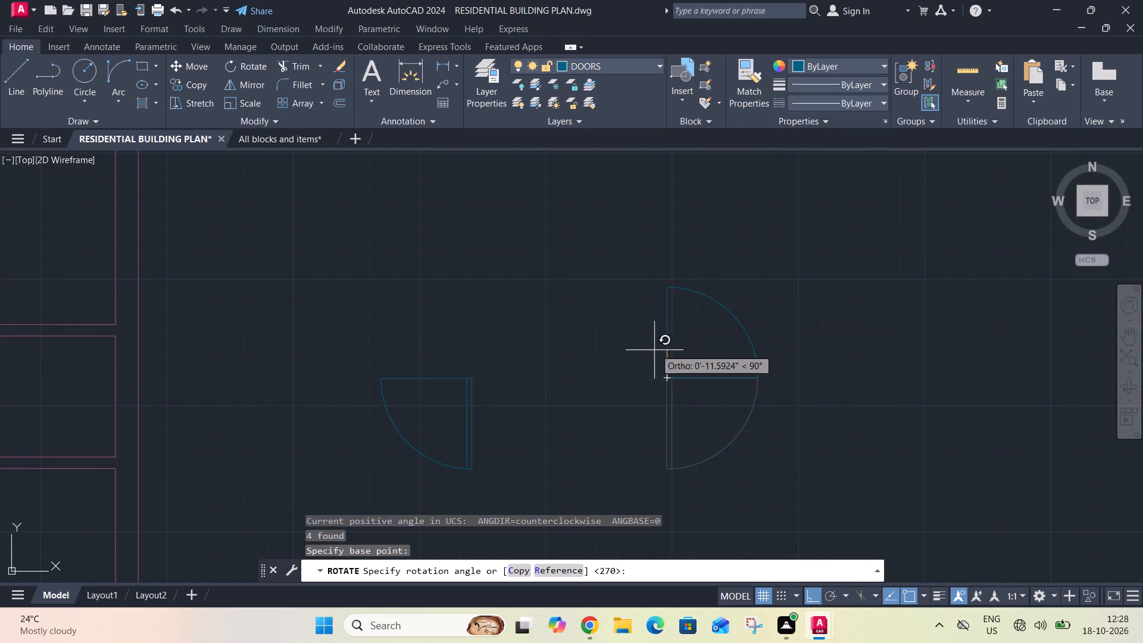
pyautogui.click(660, 276)
# Mirror the rotated loose door westward across a vertical line, keeping the source door.
pyautogui.moveTo(649, 267); pyautogui.dragTo(660, 291)
pyautogui.click(804, 435)
pyautogui.press('m')
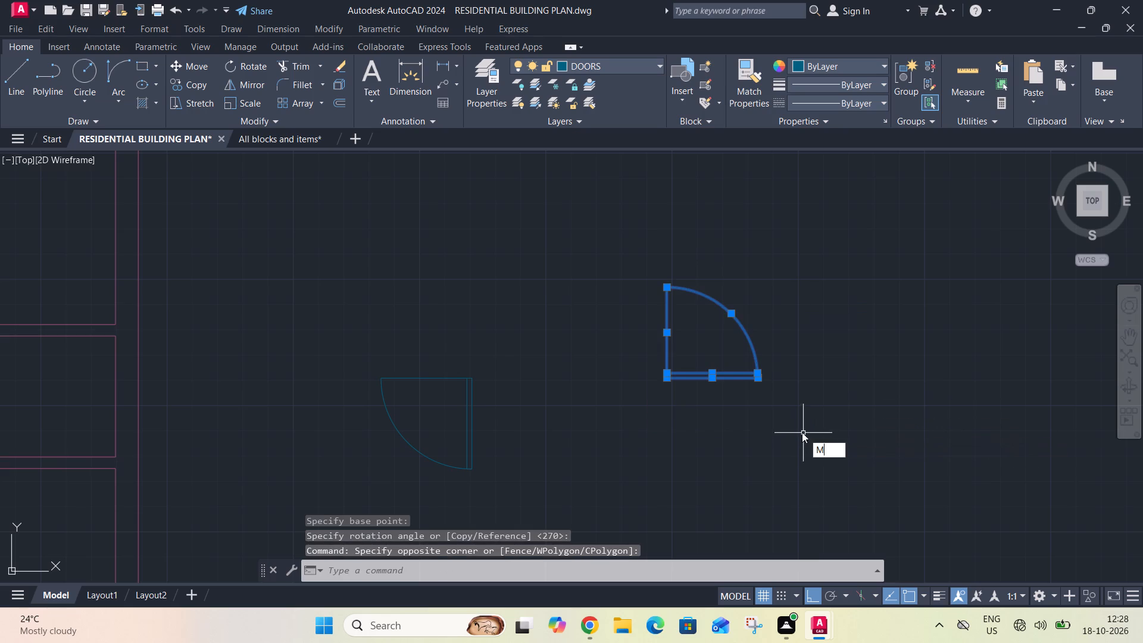
pyautogui.press('i')
pyautogui.press('space')
pyautogui.click(633, 391)
pyautogui.click(619, 232)
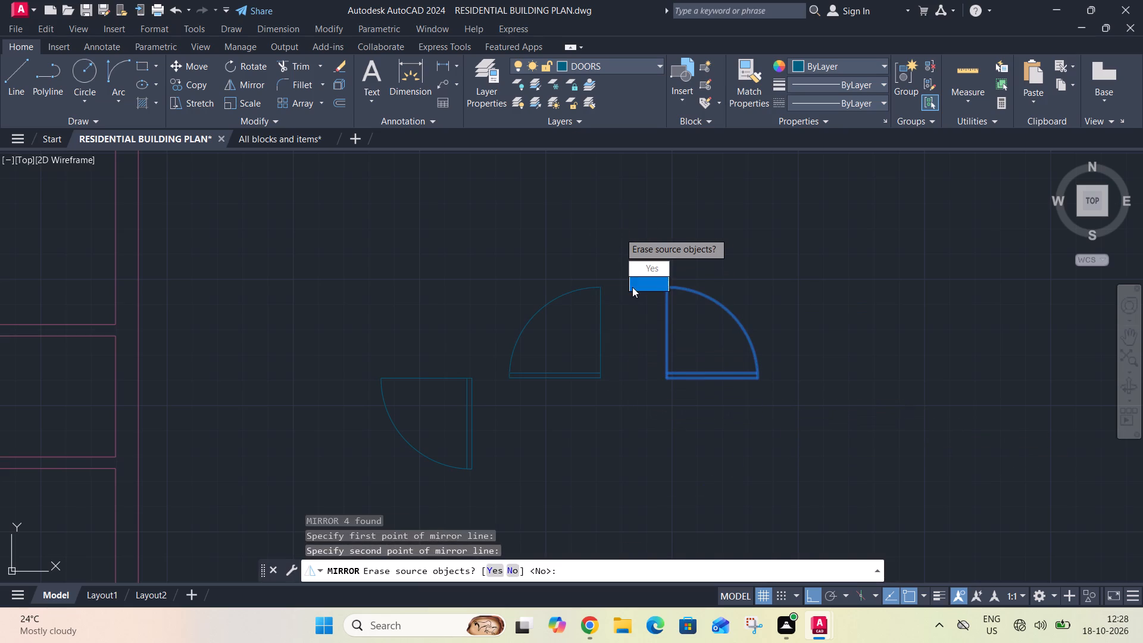
pyautogui.moveTo(633, 286); pyautogui.dragTo(619, 232)
# Copy the mirrored loose door by its hinge corner to the south jamb of the northwest room's east wall opening.
pyautogui.moveTo(454, 254); pyautogui.dragTo(459, 260)
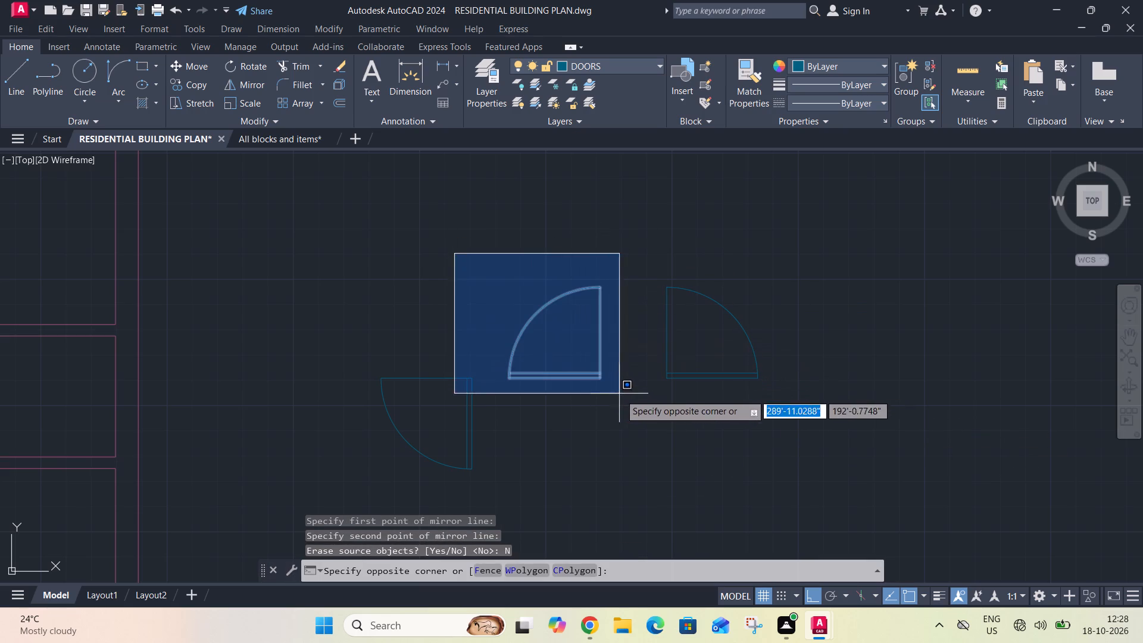
pyautogui.click(629, 399)
pyautogui.press('c')
pyautogui.press('o')
pyautogui.press('space')
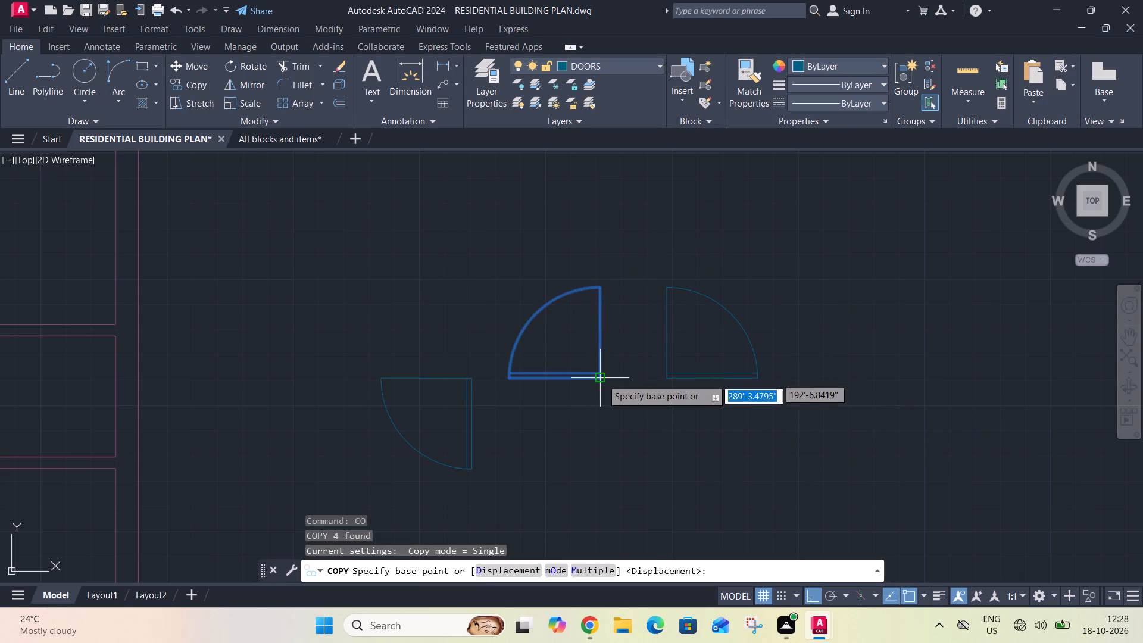
pyautogui.click(601, 380)
pyautogui.scroll(-4, 681, 239)
pyautogui.scroll(4, 514, 226)
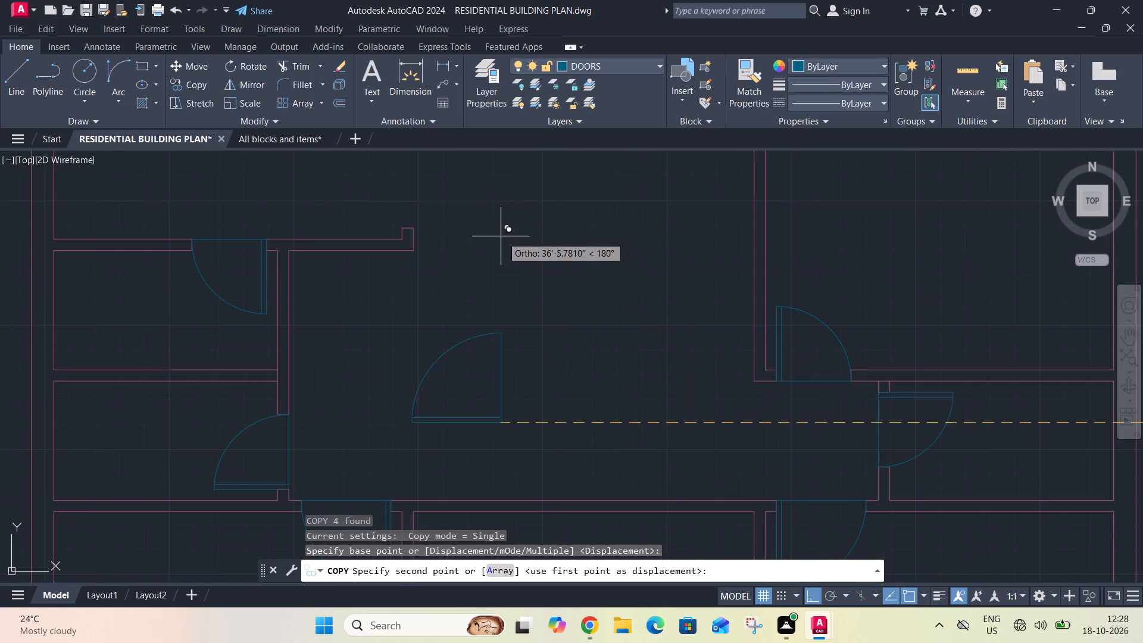
pyautogui.click(415, 232)
# Delete the four loose single doors east of the floor plan.
pyautogui.scroll(-3, 461, 206)
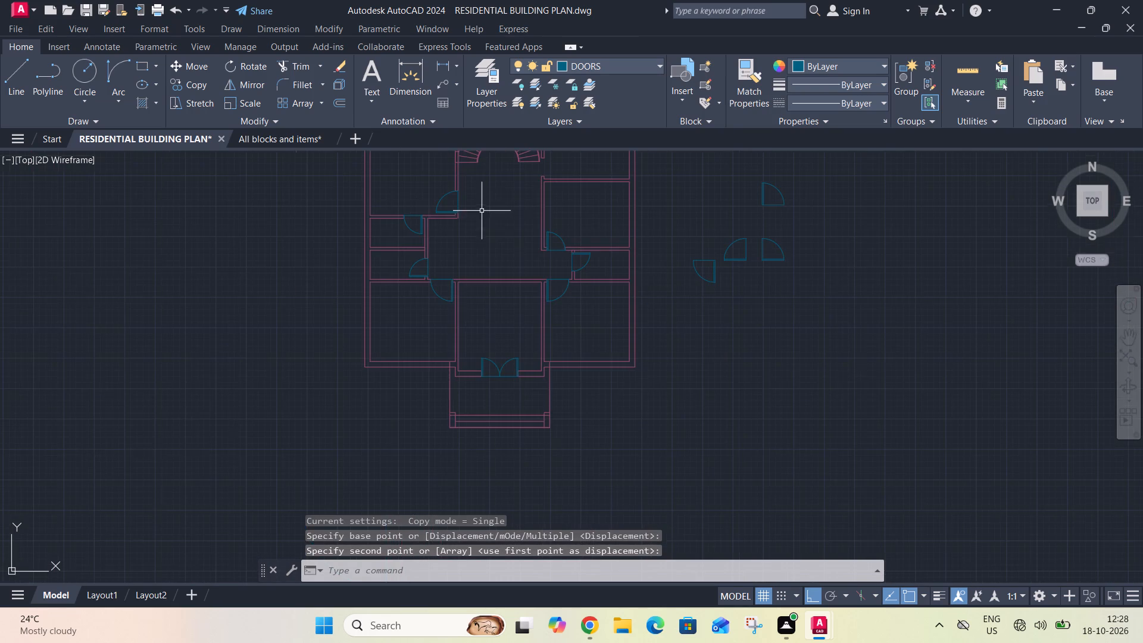
pyautogui.moveTo(505, 218); pyautogui.dragTo(497, 283, button='middle')
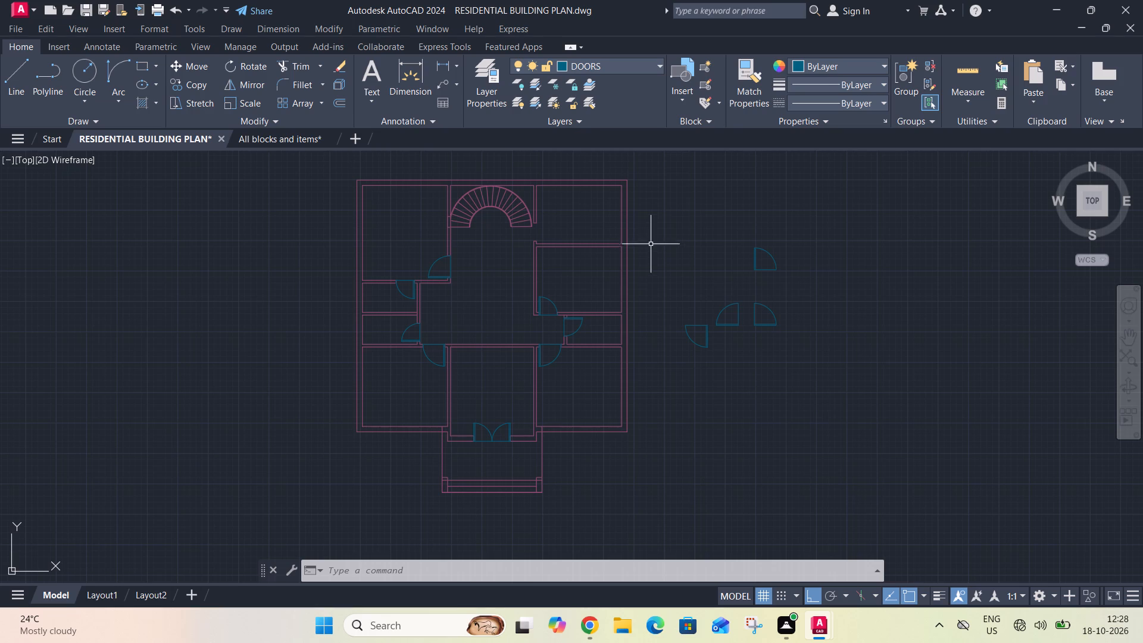
pyautogui.click(664, 194)
pyautogui.click(830, 358)
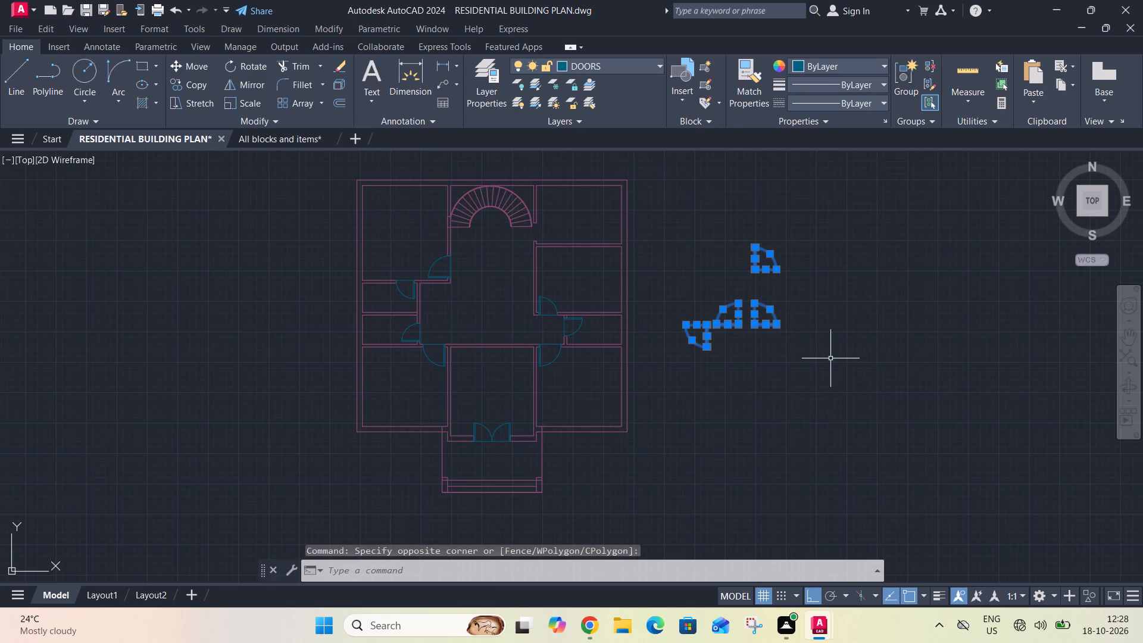
pyautogui.press('Delete')
# Load the ACAD_ISO03W100 dashed linetype from acadiso.lin and select it among the loaded linetypes.
pyautogui.click(797, 110)
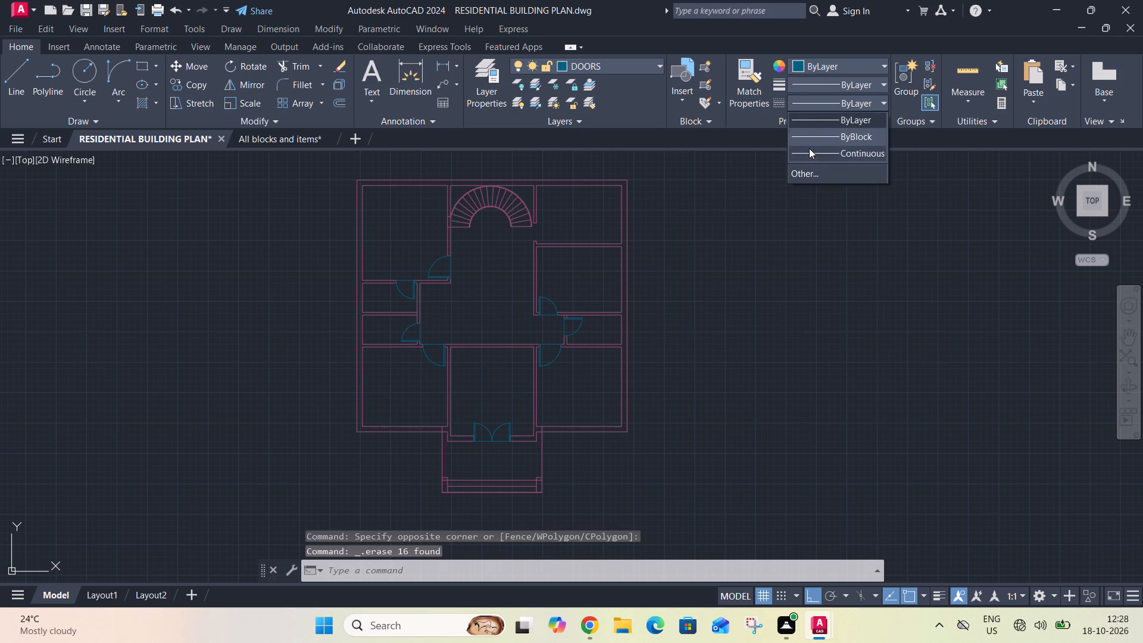
pyautogui.click(814, 171)
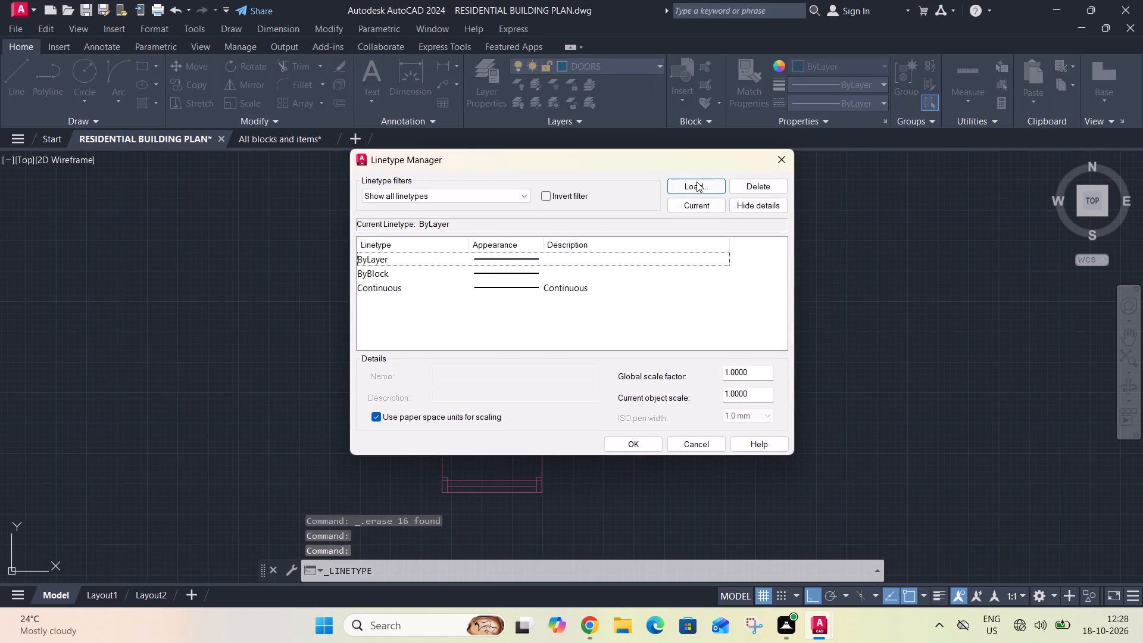
pyautogui.click(697, 182)
pyautogui.click(607, 287)
pyautogui.click(510, 407)
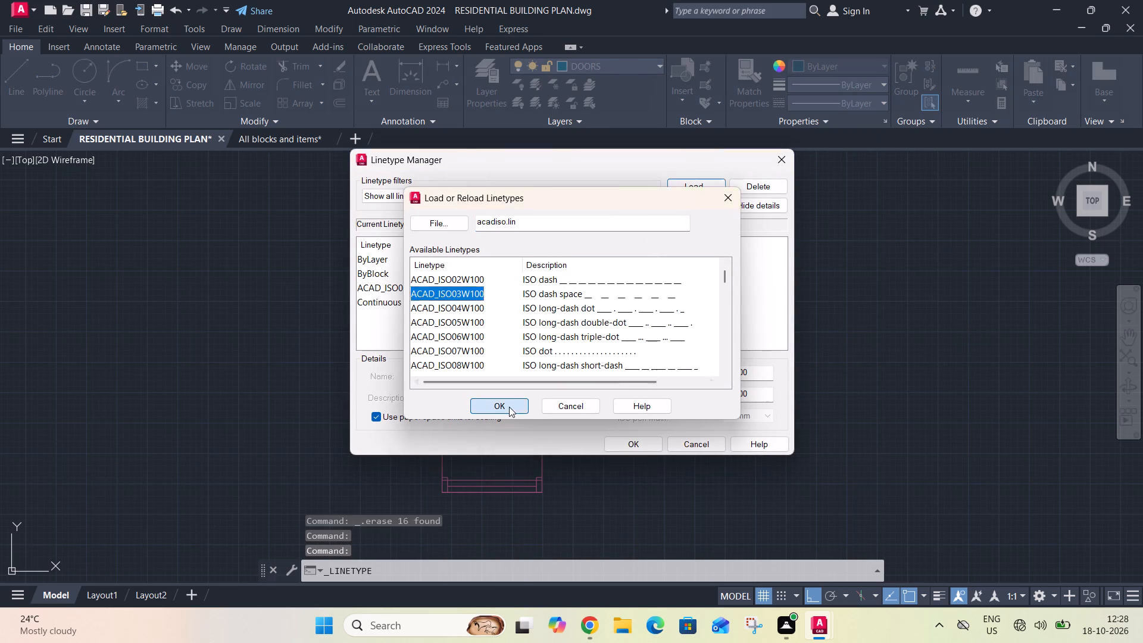
pyautogui.click(651, 288)
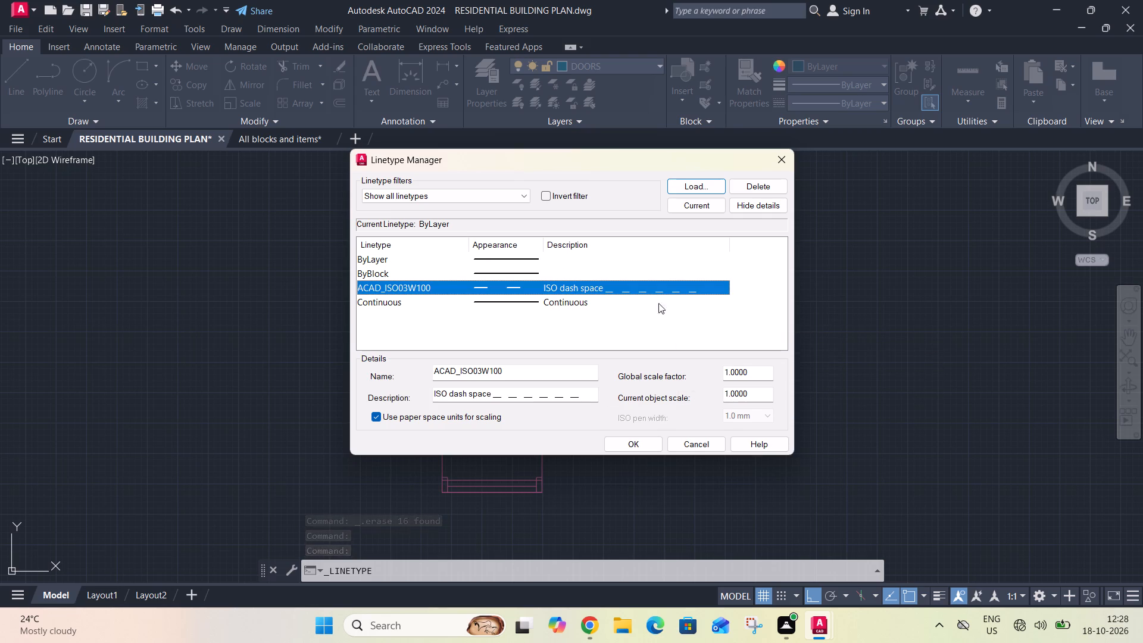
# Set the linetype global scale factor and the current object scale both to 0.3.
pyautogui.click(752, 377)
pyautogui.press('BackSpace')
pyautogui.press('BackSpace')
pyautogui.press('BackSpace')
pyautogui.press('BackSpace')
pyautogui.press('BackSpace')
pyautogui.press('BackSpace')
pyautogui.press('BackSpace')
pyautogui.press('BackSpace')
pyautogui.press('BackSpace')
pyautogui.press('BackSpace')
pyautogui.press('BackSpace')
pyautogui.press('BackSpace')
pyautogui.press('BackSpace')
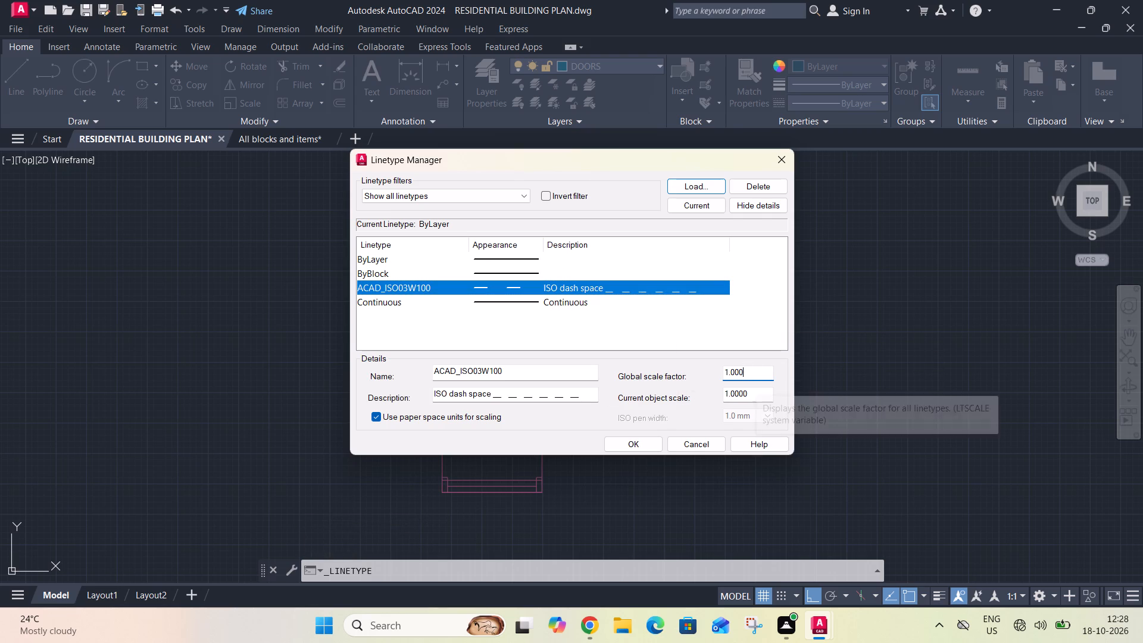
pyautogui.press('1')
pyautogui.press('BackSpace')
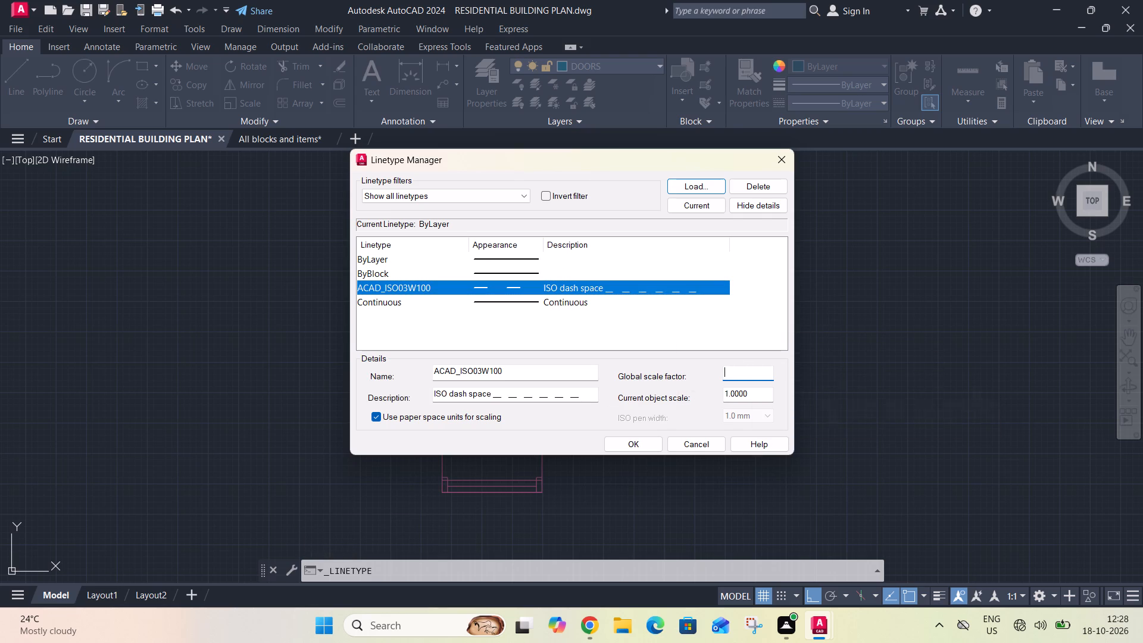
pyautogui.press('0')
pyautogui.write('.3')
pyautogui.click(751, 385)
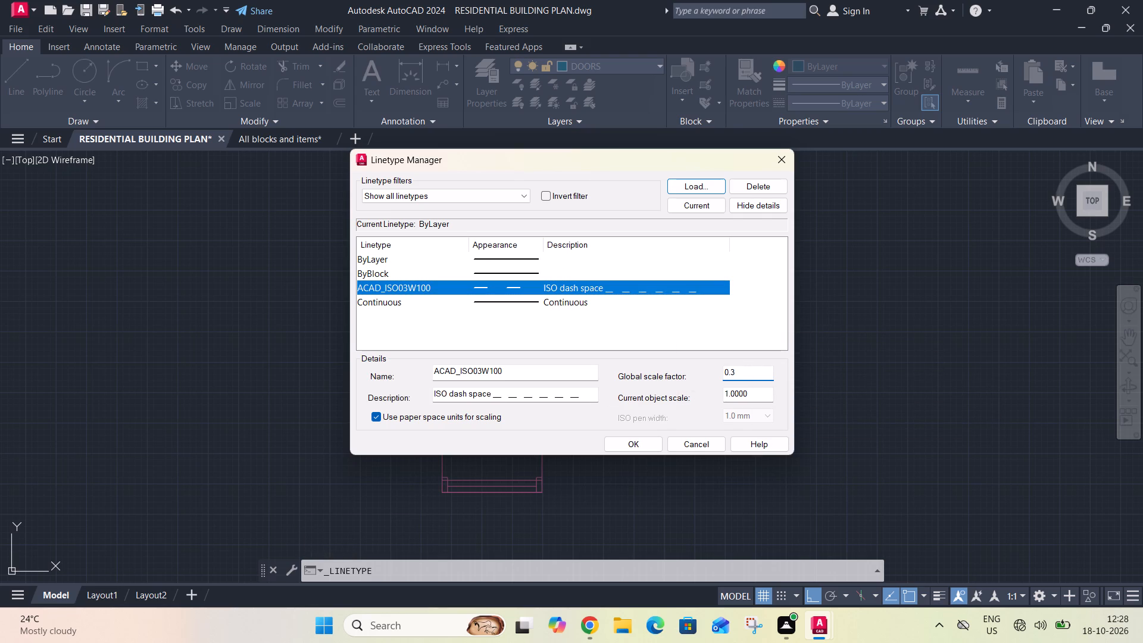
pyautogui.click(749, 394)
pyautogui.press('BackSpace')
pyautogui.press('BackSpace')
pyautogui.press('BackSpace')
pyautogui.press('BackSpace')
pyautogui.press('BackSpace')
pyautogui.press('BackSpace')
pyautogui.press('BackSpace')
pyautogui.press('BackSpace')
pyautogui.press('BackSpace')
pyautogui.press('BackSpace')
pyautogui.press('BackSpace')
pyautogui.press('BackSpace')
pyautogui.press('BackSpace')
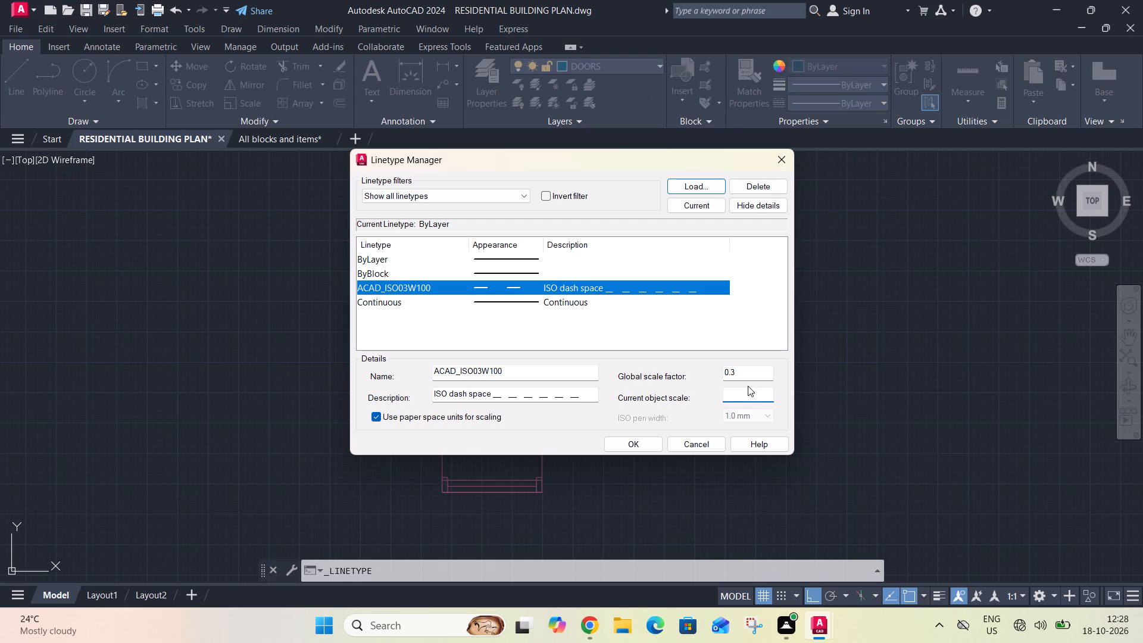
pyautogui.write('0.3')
# Set the linetype global scale factor and the current object scale both to 0.4.
pyautogui.click(754, 375)
pyautogui.press('BackSpace')
pyautogui.press('4')
pyautogui.click(750, 398)
pyautogui.press('BackSpace')
pyautogui.press('4')
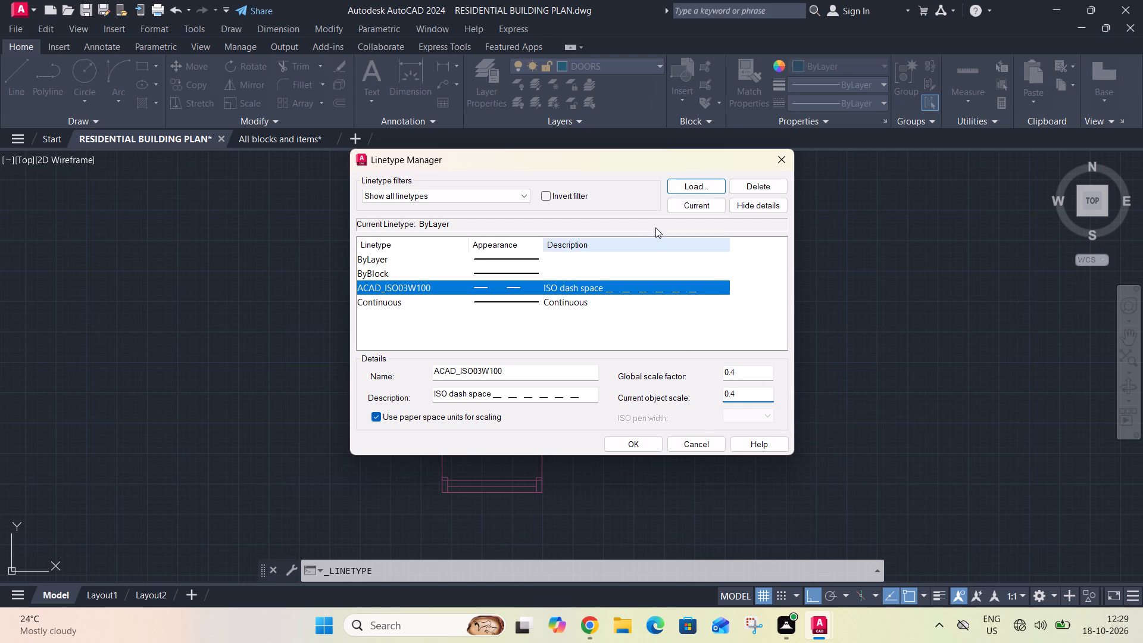
# Make ACAD_ISO03W100 the current linetype and apply the linetype settings.
pyautogui.click(694, 200)
pyautogui.click(633, 444)
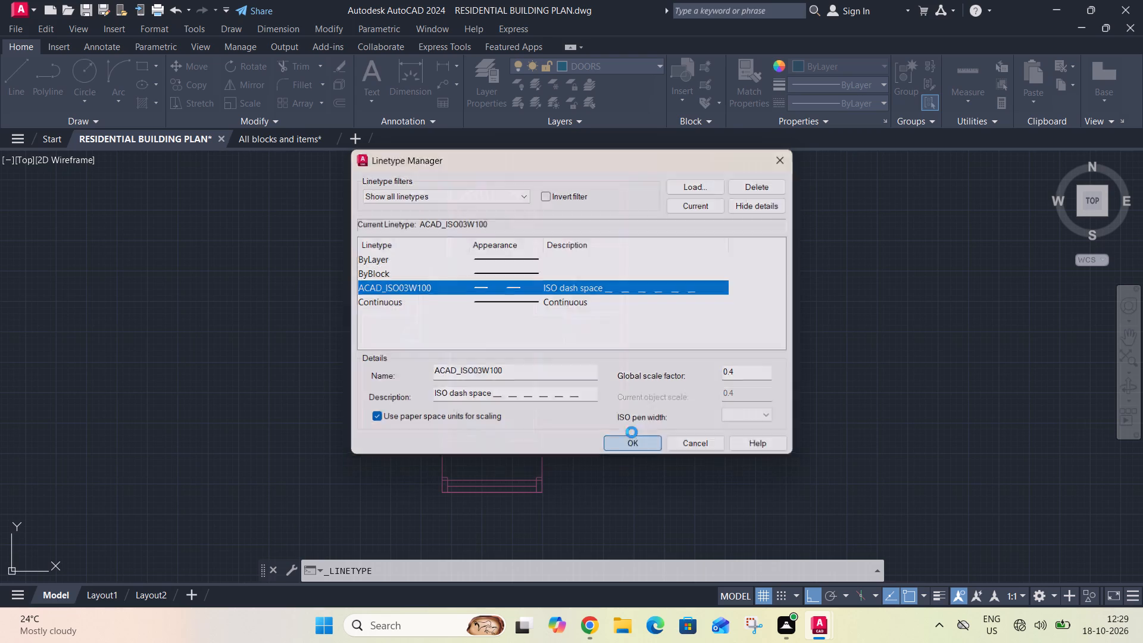
pyautogui.click(655, 366)
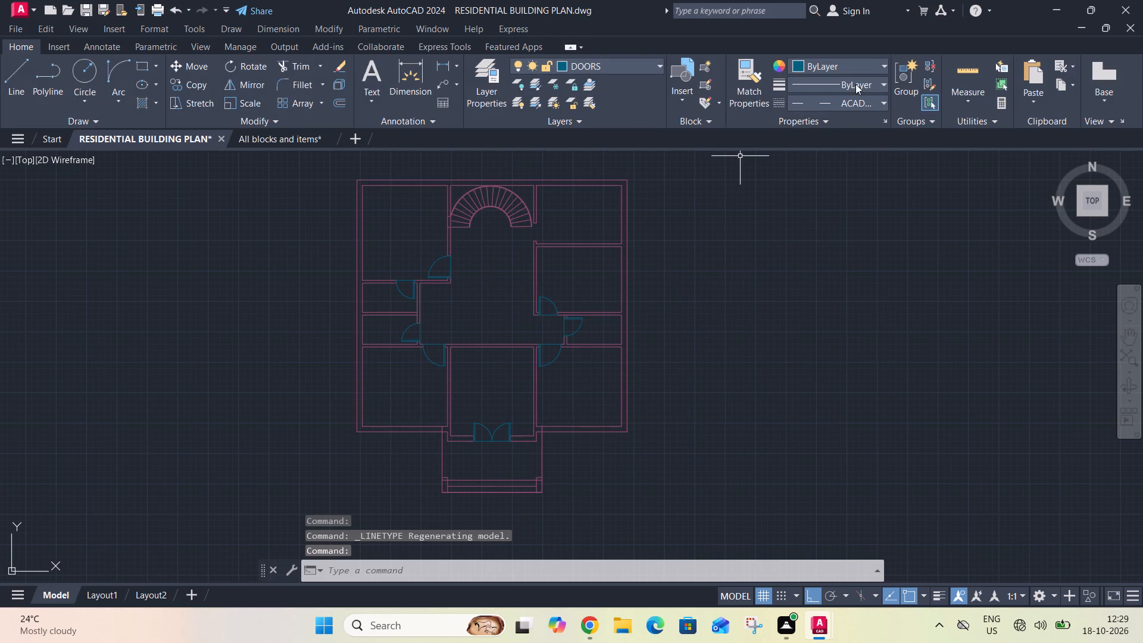
pyautogui.click(855, 96)
pyautogui.click(854, 102)
# Draw two dashed 2'-6" lines across the wall opening between the staircase hall and the north-east room, one along each wall face.
pyautogui.press('l')
pyautogui.press('space')
pyautogui.scroll(4, 538, 241)
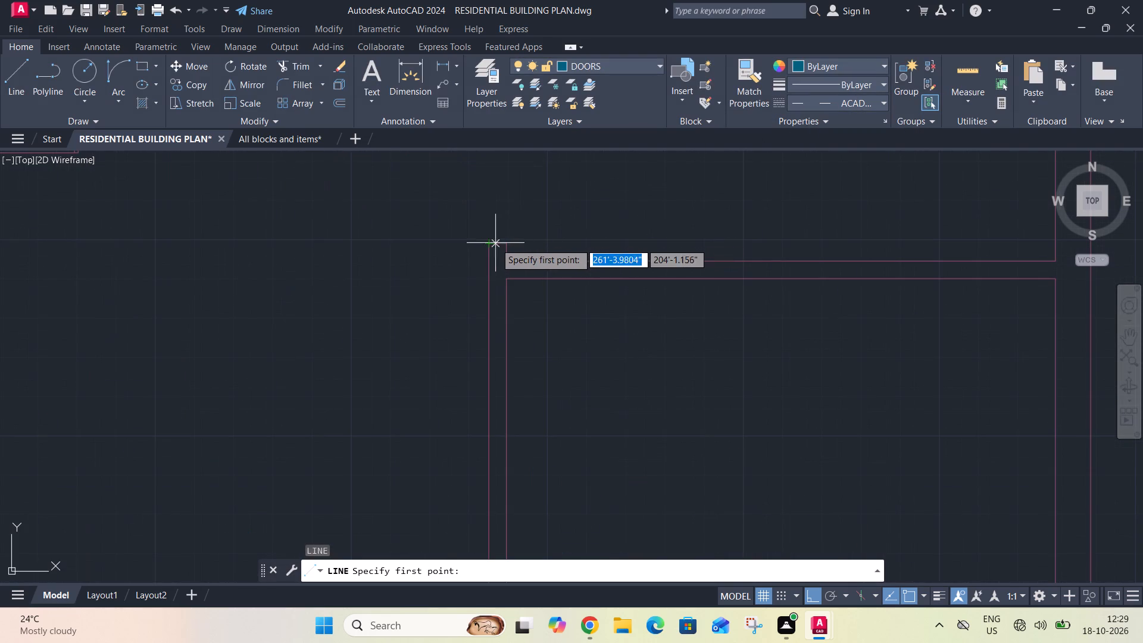
pyautogui.click(507, 245)
pyautogui.scroll(1, 552, 213)
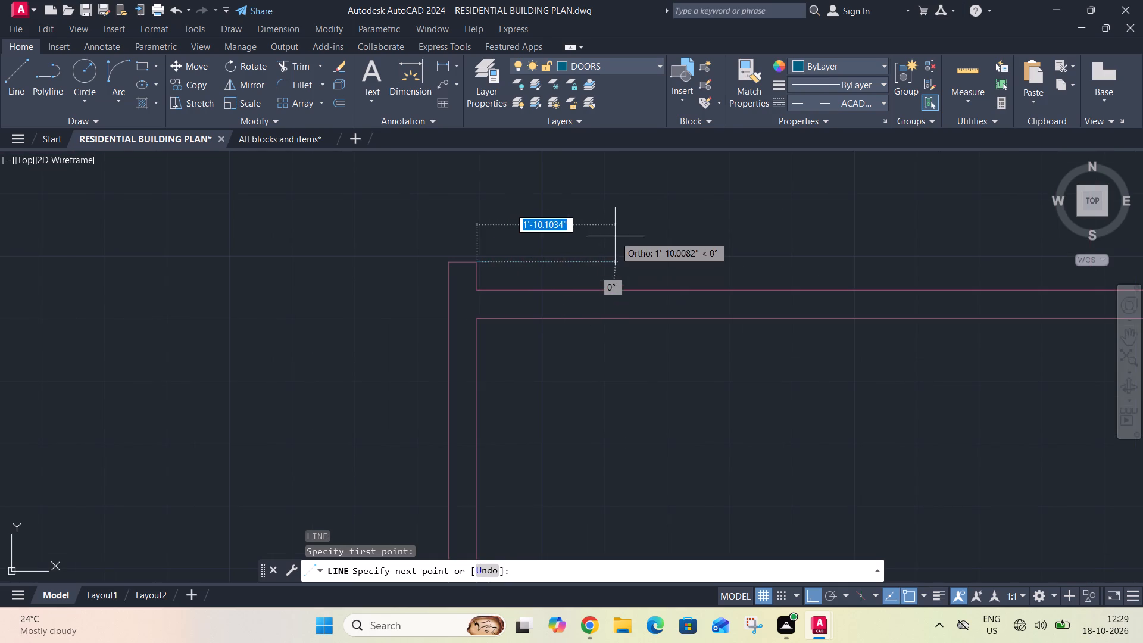
pyautogui.moveTo(616, 228); pyautogui.dragTo(764, 397, button='middle')
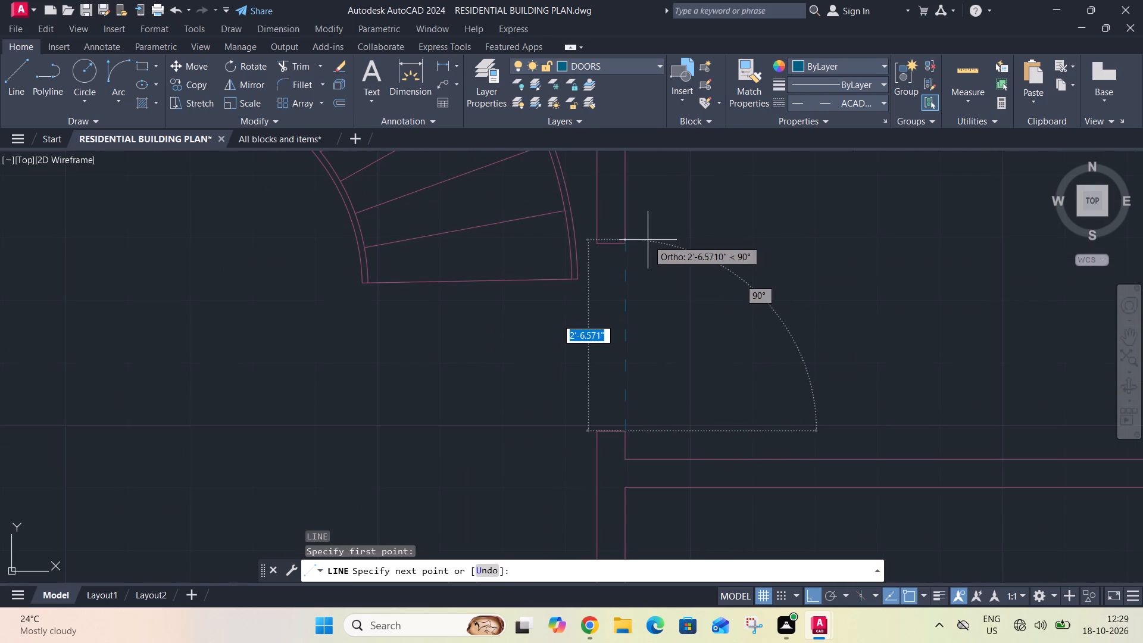
pyautogui.click(624, 244)
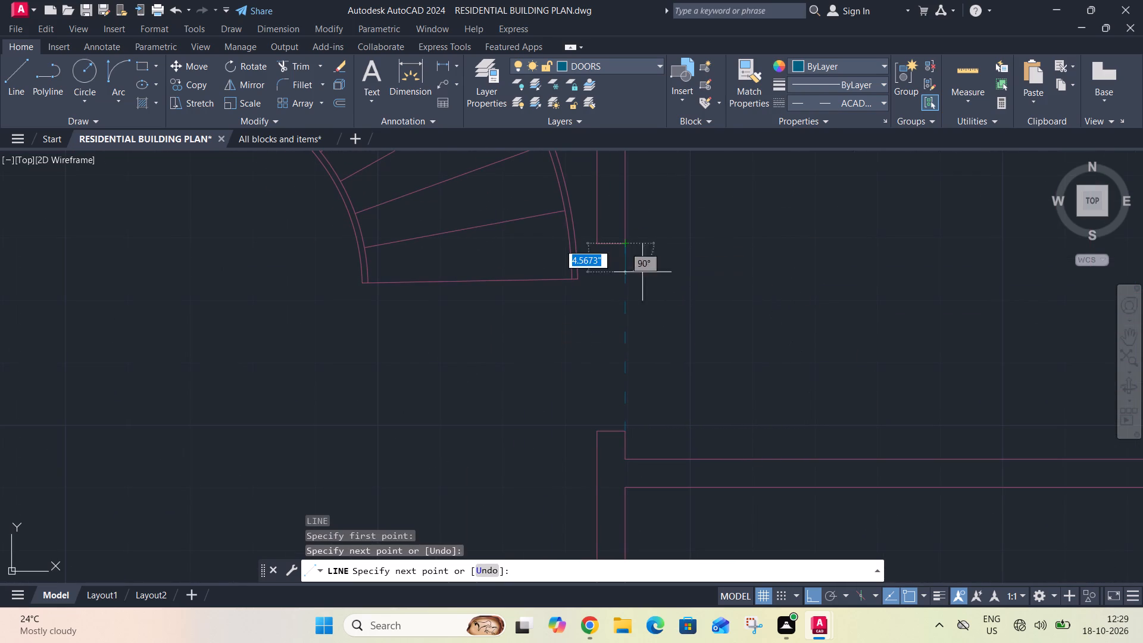
pyautogui.press('Escape')
pyautogui.press('l')
pyautogui.press('space')
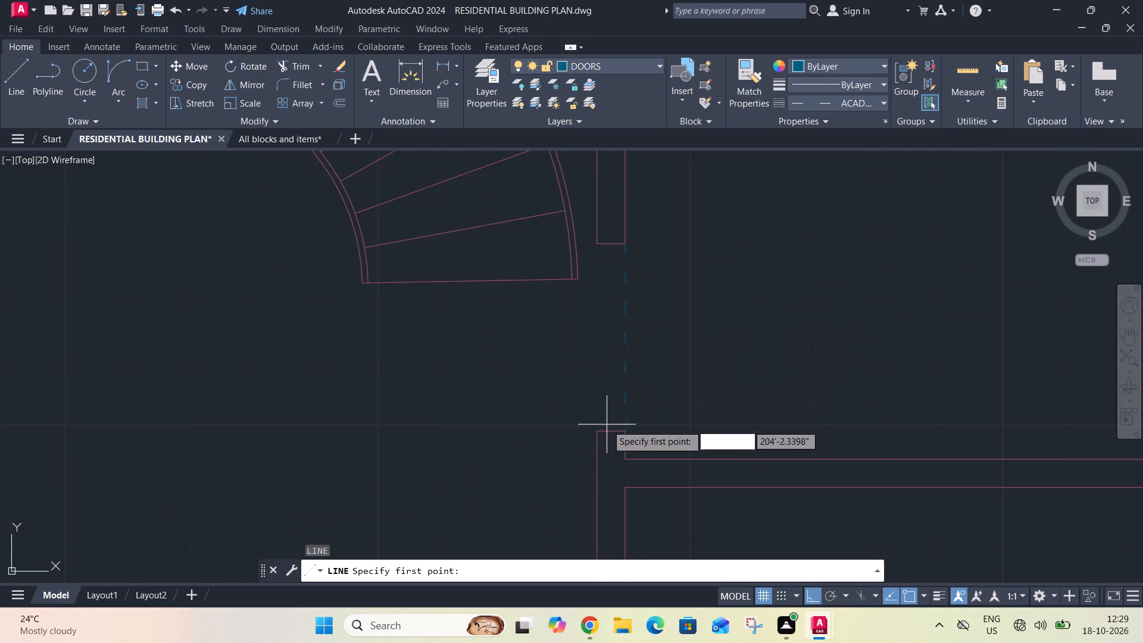
pyautogui.moveTo(599, 428); pyautogui.dragTo(610, 406)
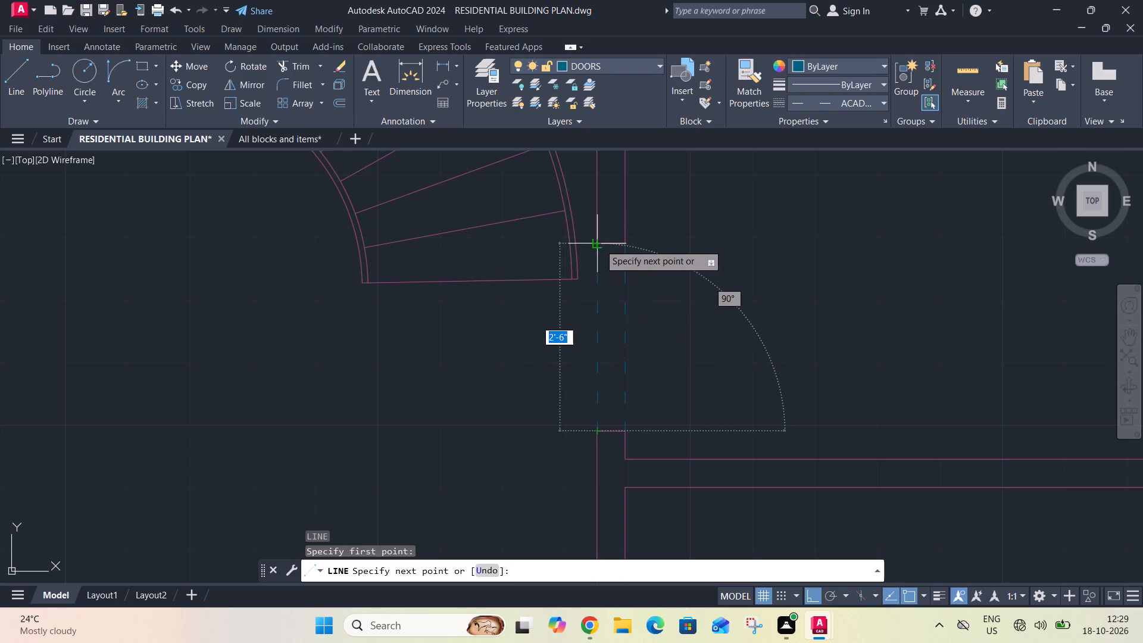
pyautogui.moveTo(598, 244); pyautogui.dragTo(598, 251)
pyautogui.press('Escape')
pyautogui.scroll(-4, 665, 296)
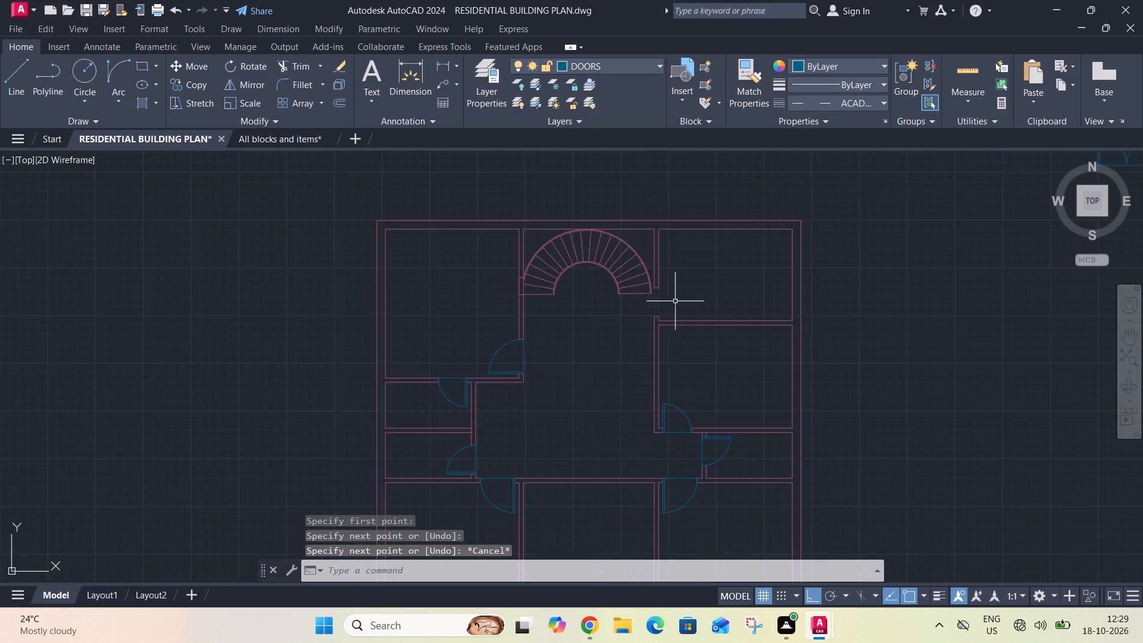
# Delete the spare double-door copy lying outside the floor plan to the north-east.
pyautogui.scroll(-1, 679, 302)
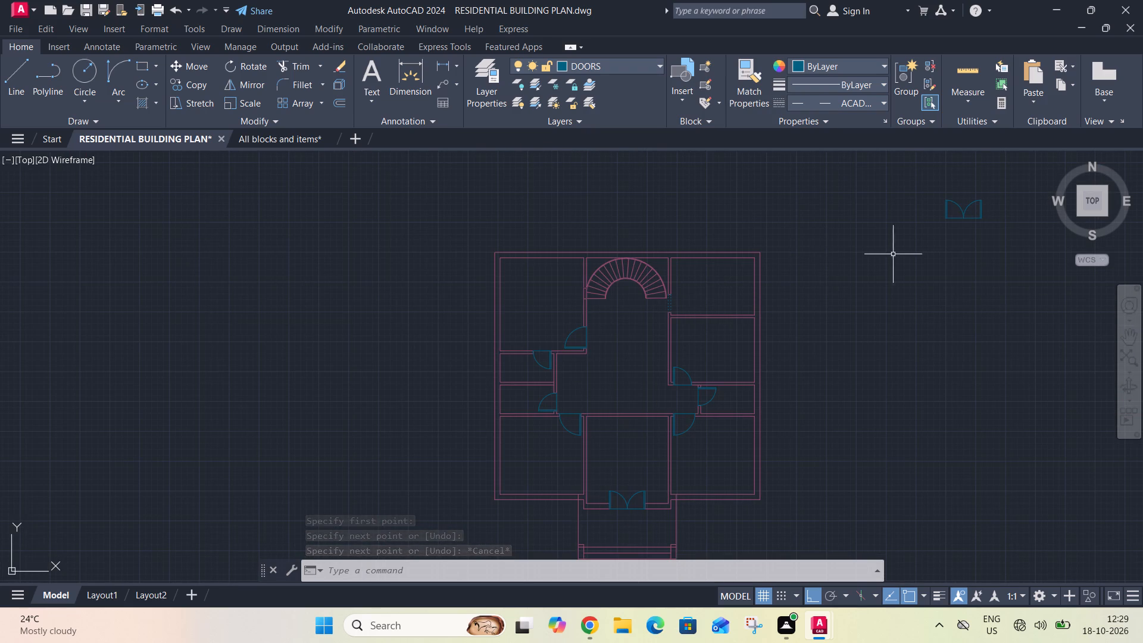
pyautogui.moveTo(952, 252); pyautogui.dragTo(676, 348, button='middle')
pyautogui.scroll(1, 673, 348)
pyautogui.moveTo(636, 223); pyautogui.dragTo(647, 241)
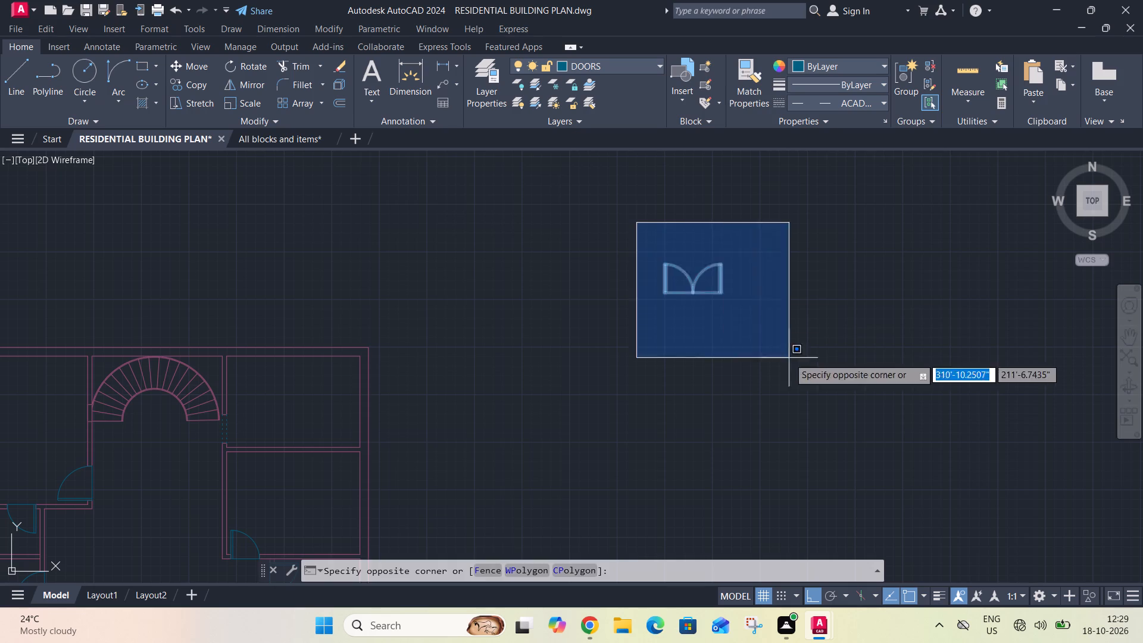
pyautogui.click(789, 358)
pyautogui.press('Delete')
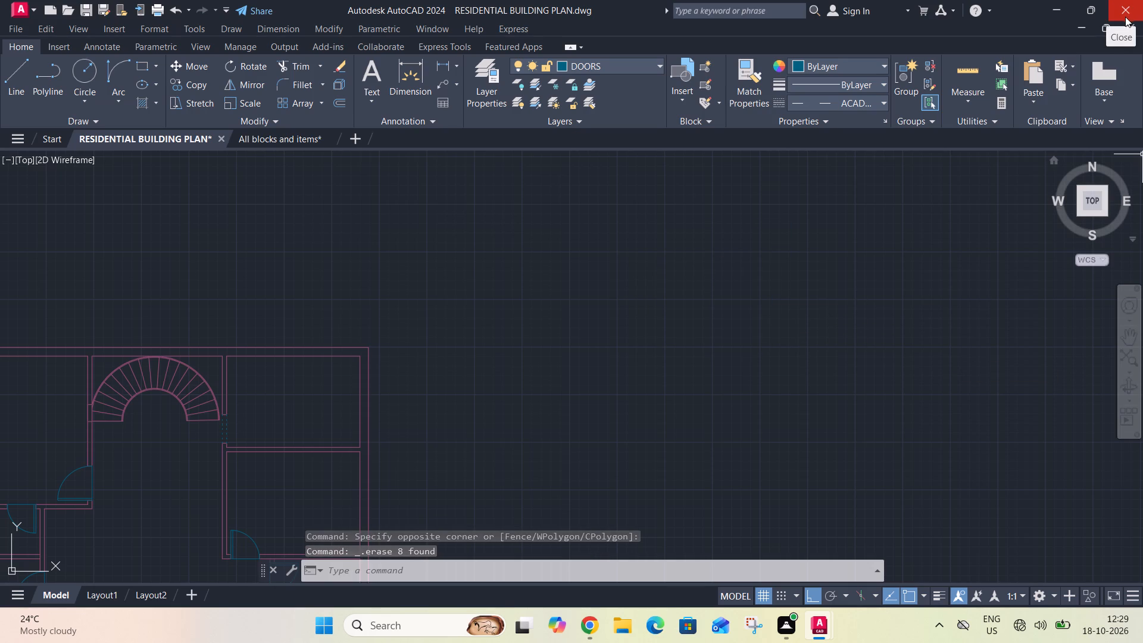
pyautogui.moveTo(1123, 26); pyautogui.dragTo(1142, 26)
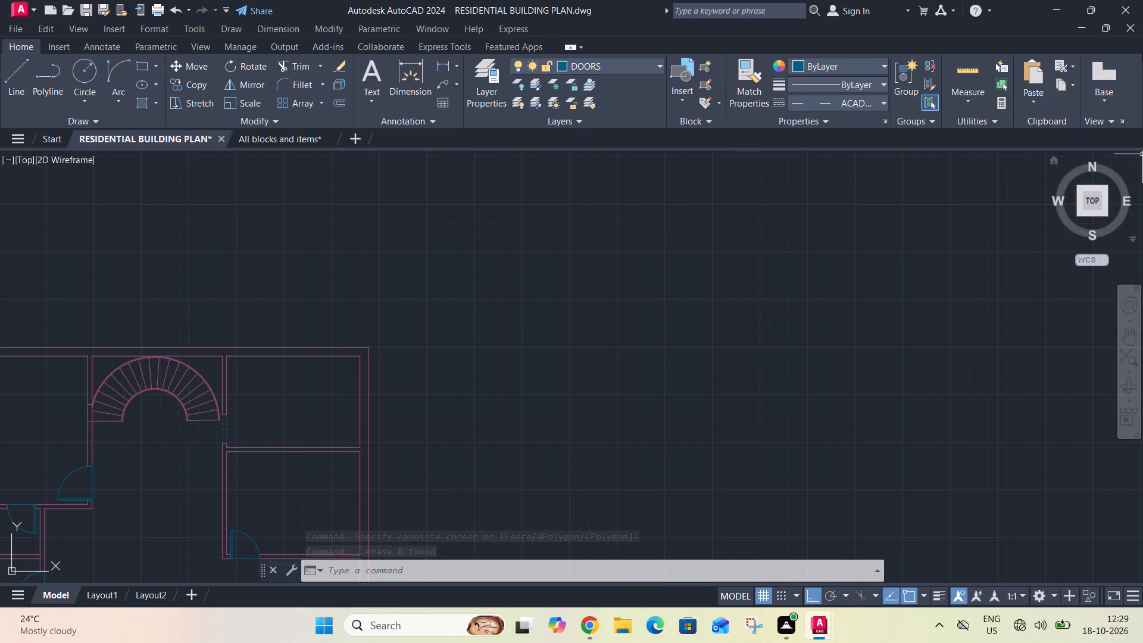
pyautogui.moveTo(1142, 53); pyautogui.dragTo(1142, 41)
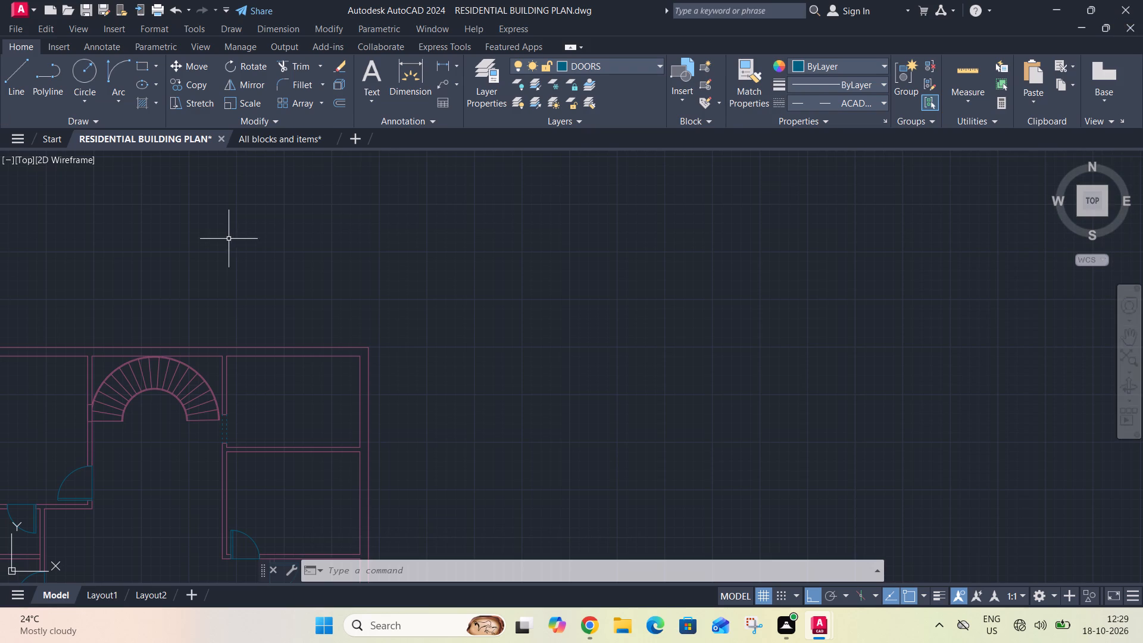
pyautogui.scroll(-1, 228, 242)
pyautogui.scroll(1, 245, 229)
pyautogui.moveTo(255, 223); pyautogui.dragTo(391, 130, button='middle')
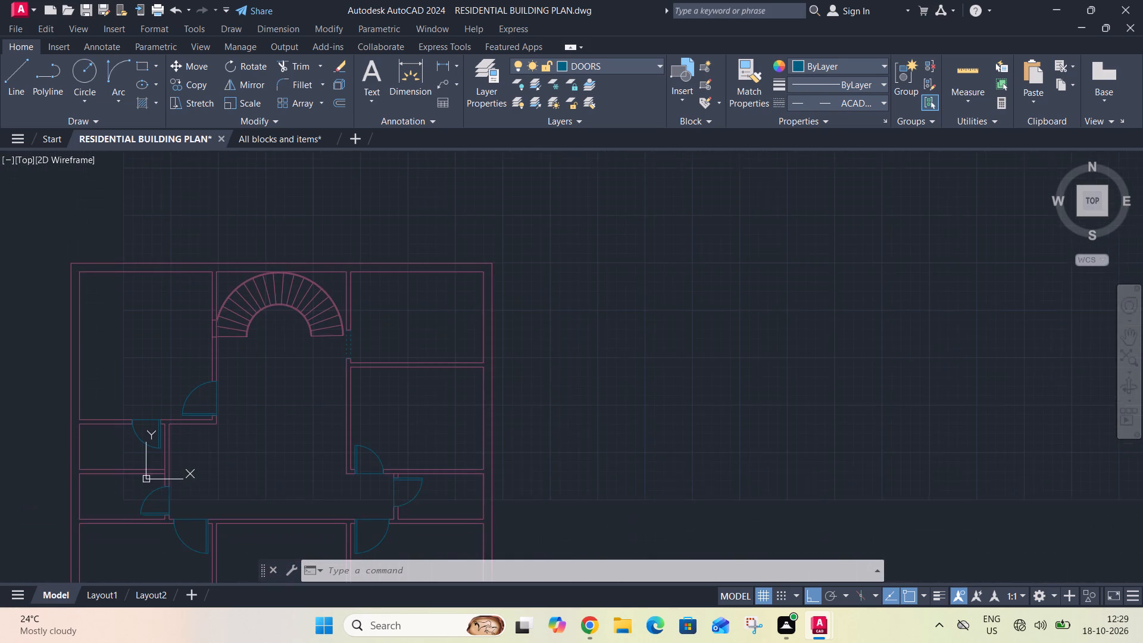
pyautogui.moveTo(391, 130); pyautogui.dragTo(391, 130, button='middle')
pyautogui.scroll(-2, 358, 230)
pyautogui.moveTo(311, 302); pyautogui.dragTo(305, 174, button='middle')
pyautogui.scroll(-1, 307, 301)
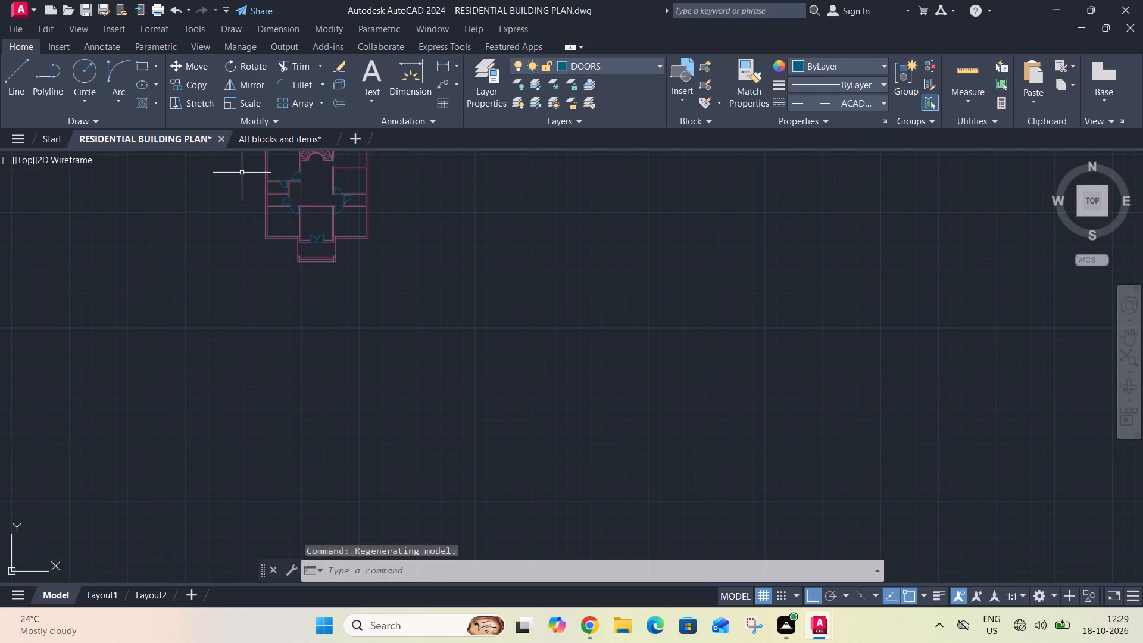
# Switch to the All blocks and items drawing and select the rightmost single bed in the top row of the 床平面 bed plans.
pyautogui.click(273, 142)
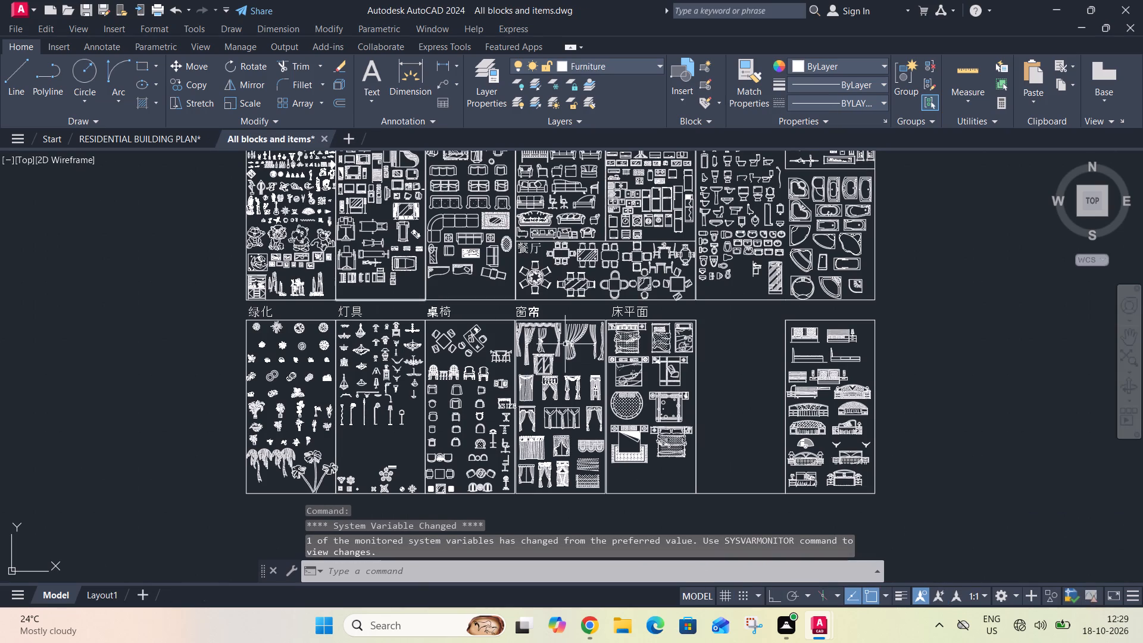
pyautogui.scroll(1, 554, 335)
pyautogui.moveTo(553, 334); pyautogui.dragTo(529, 343, button='middle')
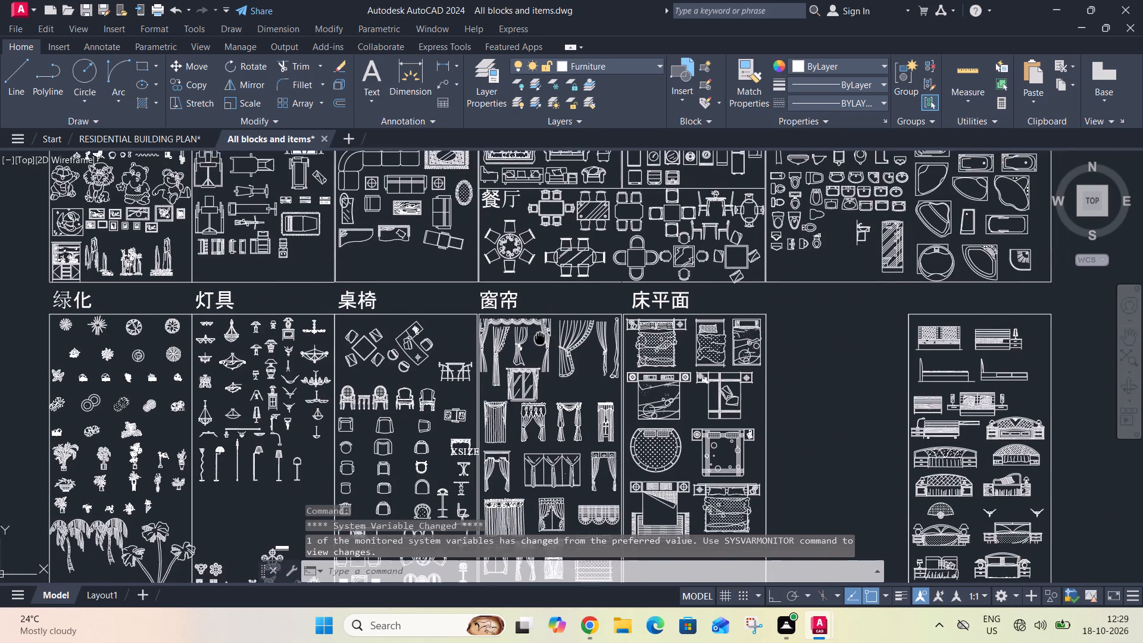
pyautogui.moveTo(529, 343); pyautogui.dragTo(363, 291, button='middle')
pyautogui.scroll(2, 470, 378)
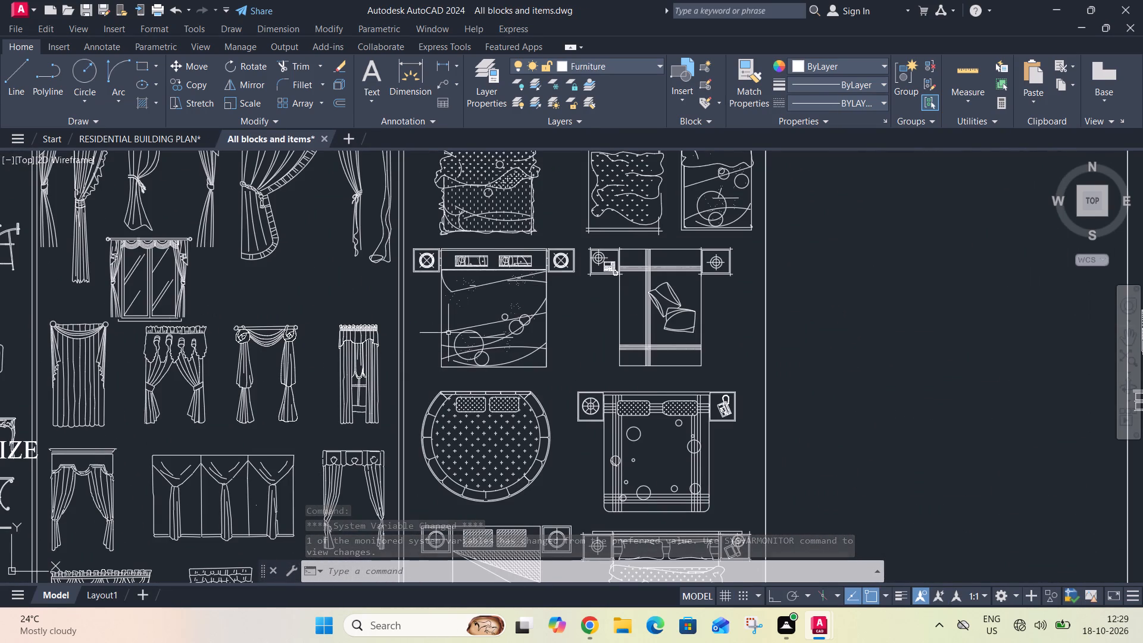
pyautogui.moveTo(545, 310); pyautogui.dragTo(455, 67, button='middle')
pyautogui.scroll(1, 471, 200)
pyautogui.moveTo(468, 201); pyautogui.dragTo(461, 394, button='middle')
pyautogui.scroll(-2, 461, 392)
pyautogui.scroll(2, 539, 174)
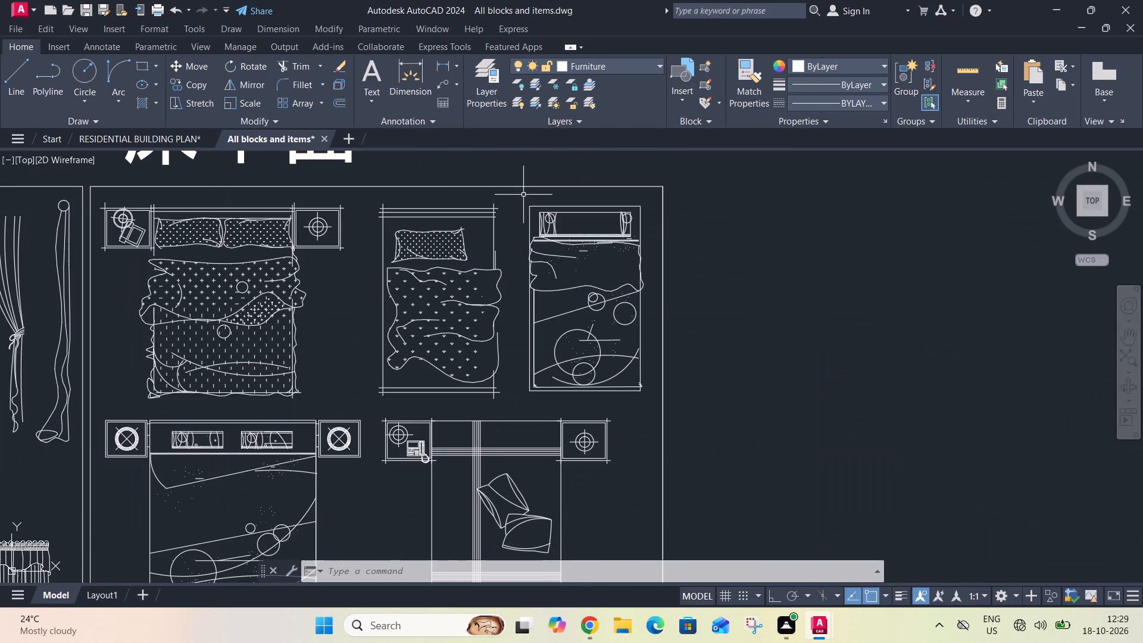
pyautogui.moveTo(522, 195); pyautogui.dragTo(525, 203)
pyautogui.click(657, 400)
# Add the lower three-burner glass hob in the kitchen blocks to the selection.
pyautogui.scroll(-1, 624, 383)
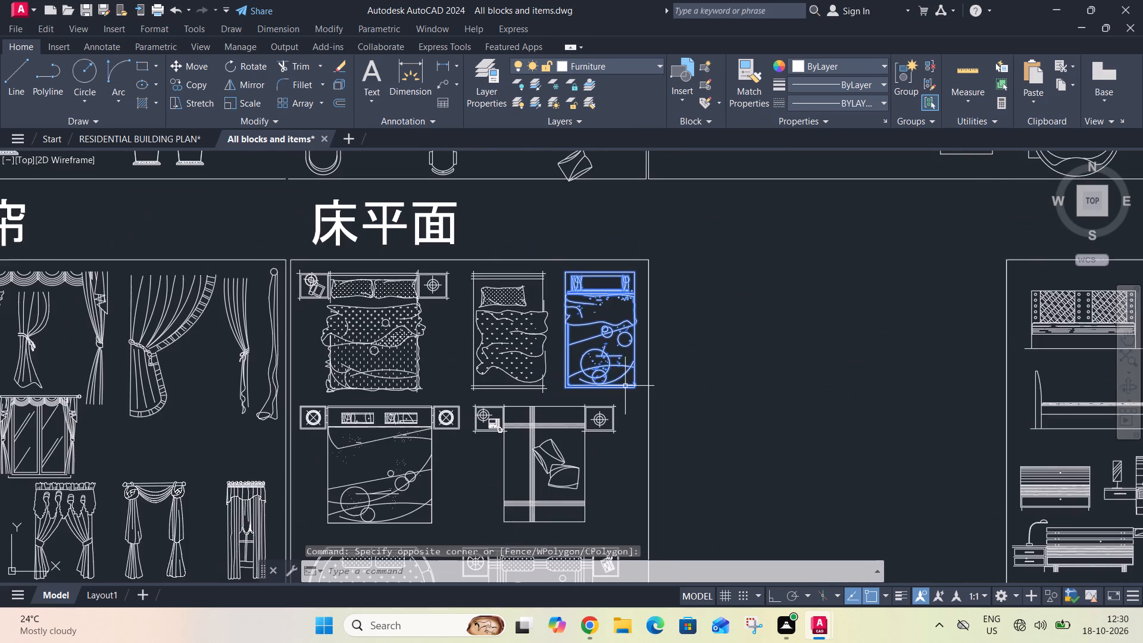
pyautogui.scroll(2, 571, 314)
pyautogui.scroll(-3, 571, 314)
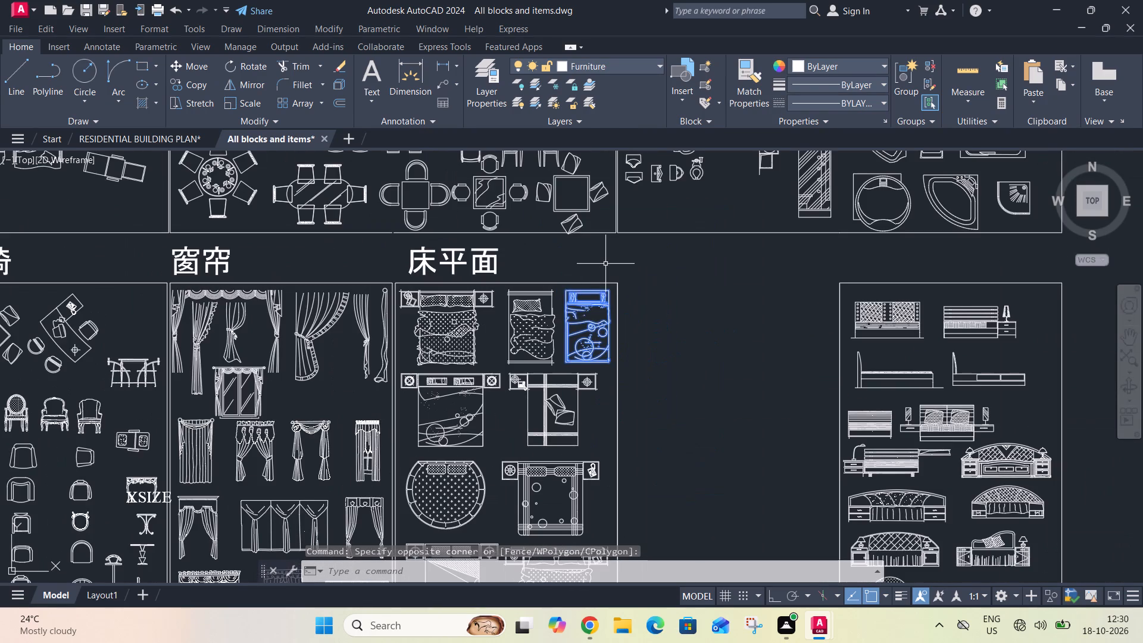
pyautogui.moveTo(601, 264); pyautogui.dragTo(364, 476, button='middle')
pyautogui.moveTo(433, 164); pyautogui.dragTo(432, 196, button='middle')
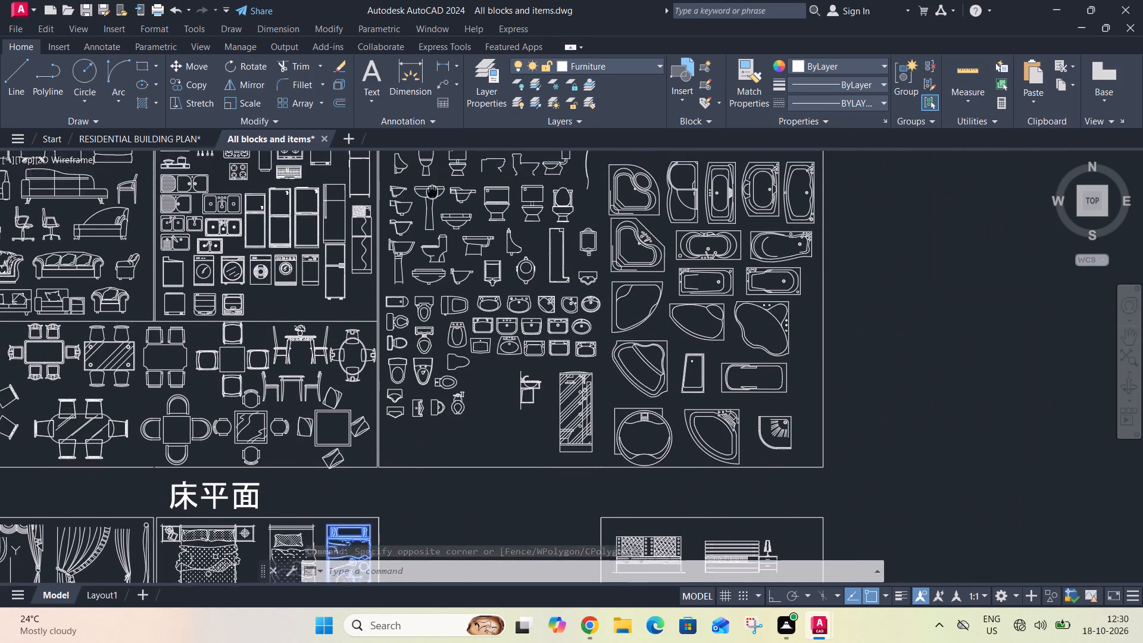
pyautogui.moveTo(432, 196); pyautogui.dragTo(443, 313, button='middle')
pyautogui.scroll(2, 436, 177)
pyautogui.moveTo(405, 186); pyautogui.dragTo(711, 194, button='middle')
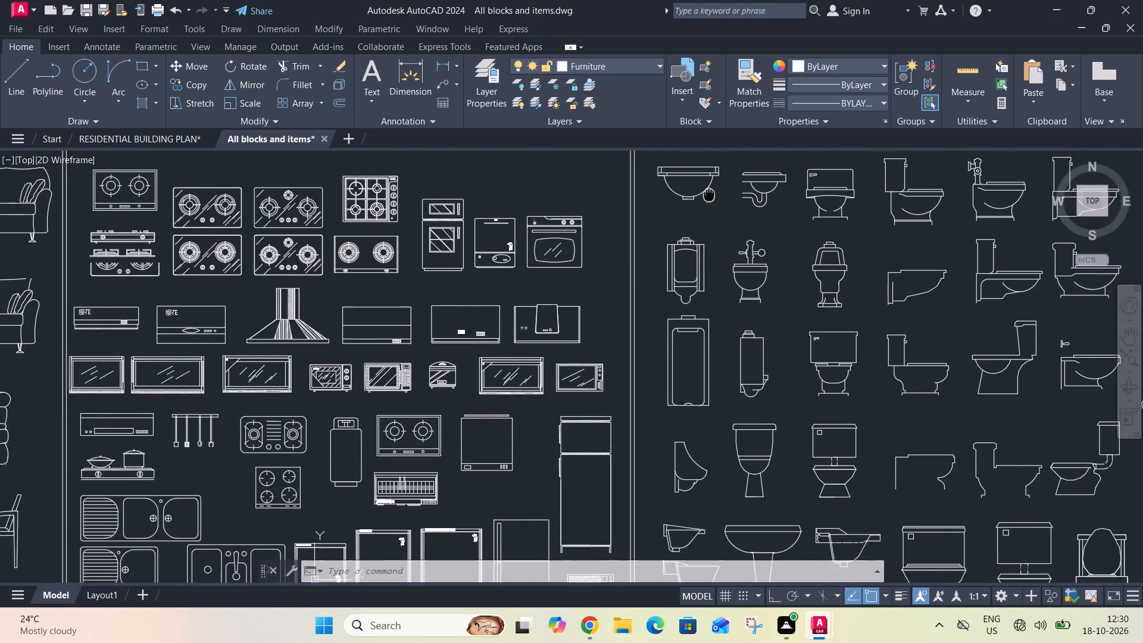
pyautogui.moveTo(711, 194); pyautogui.dragTo(735, 187, button='middle')
pyautogui.scroll(1, 277, 227)
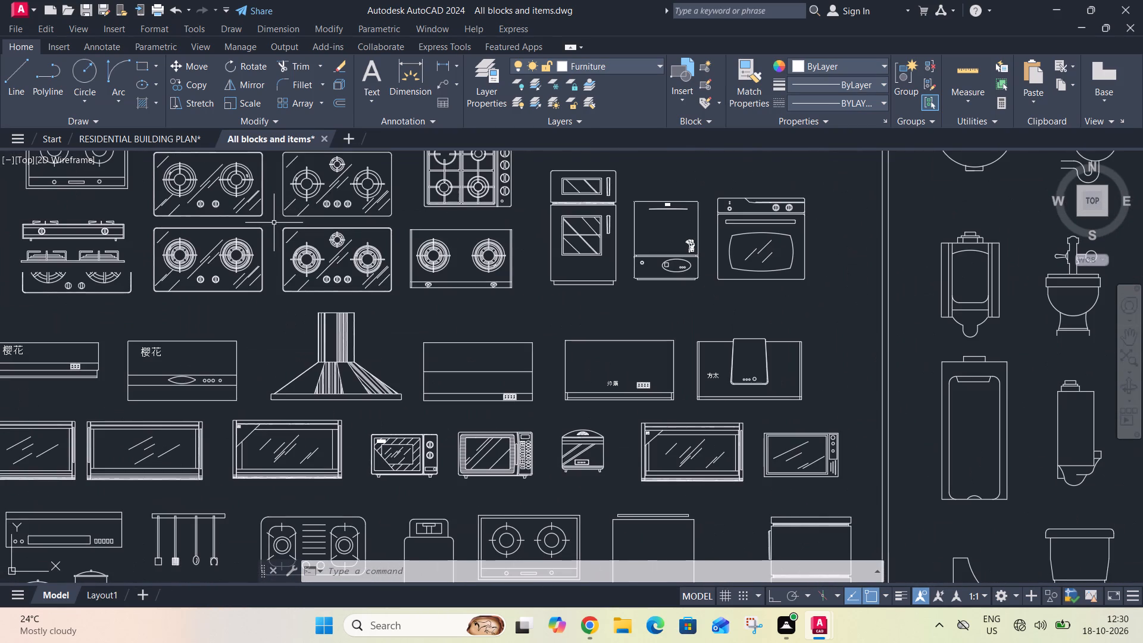
pyautogui.click(272, 220)
pyautogui.click(397, 294)
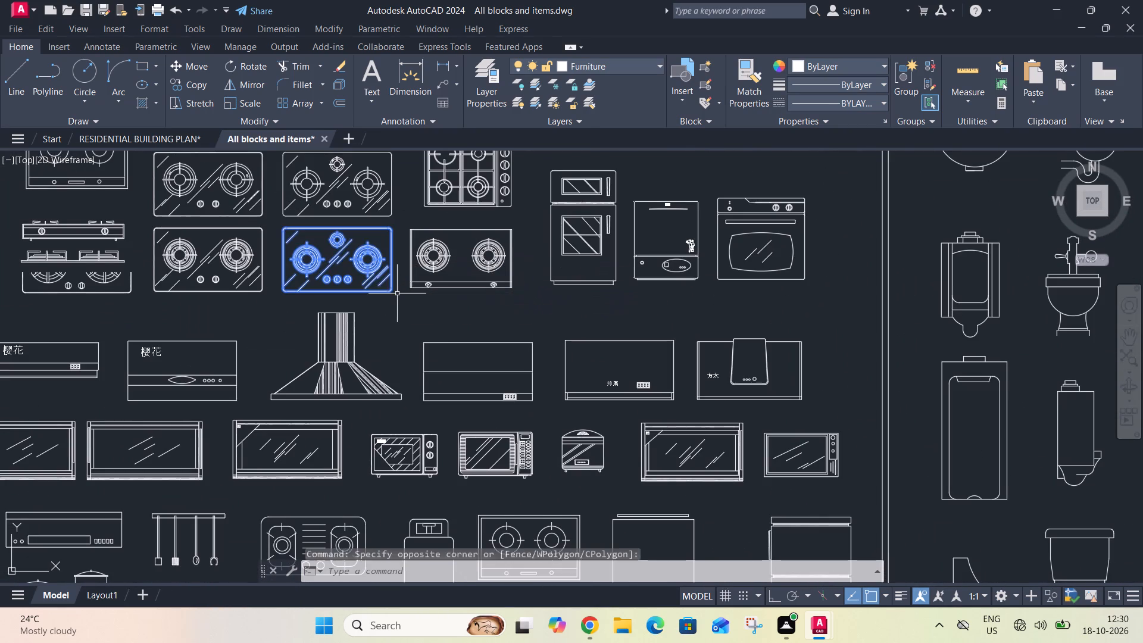
# Add the rectangular double-bowl sink just above the washing machines to the selection.
pyautogui.scroll(-3, 442, 213)
pyautogui.scroll(3, 439, 213)
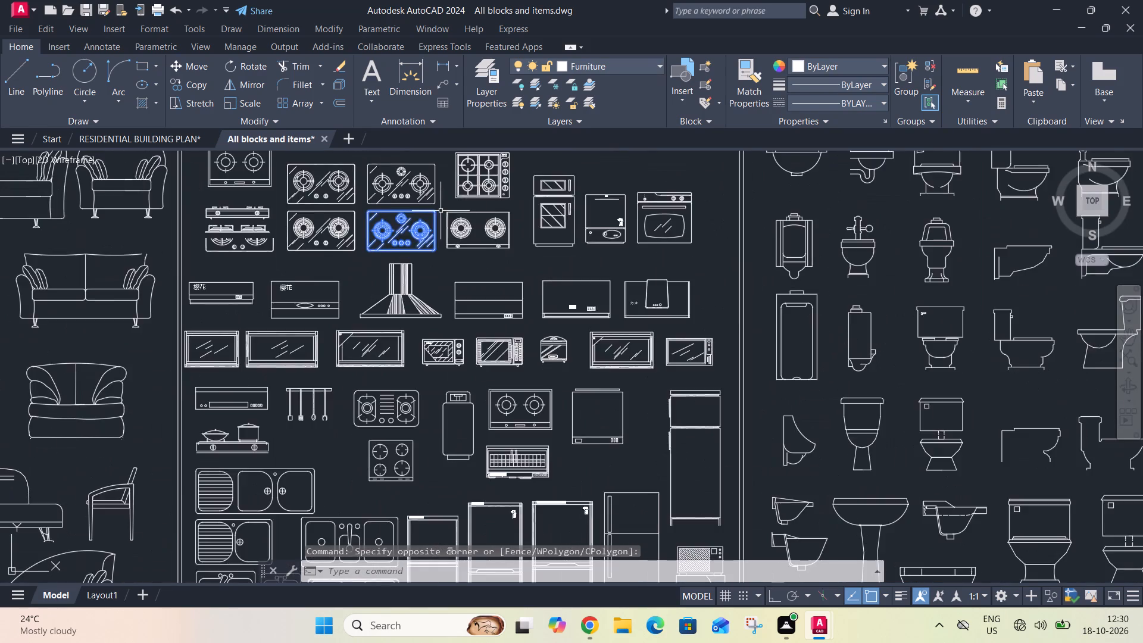
pyautogui.scroll(-3, 436, 201)
pyautogui.scroll(3, 360, 333)
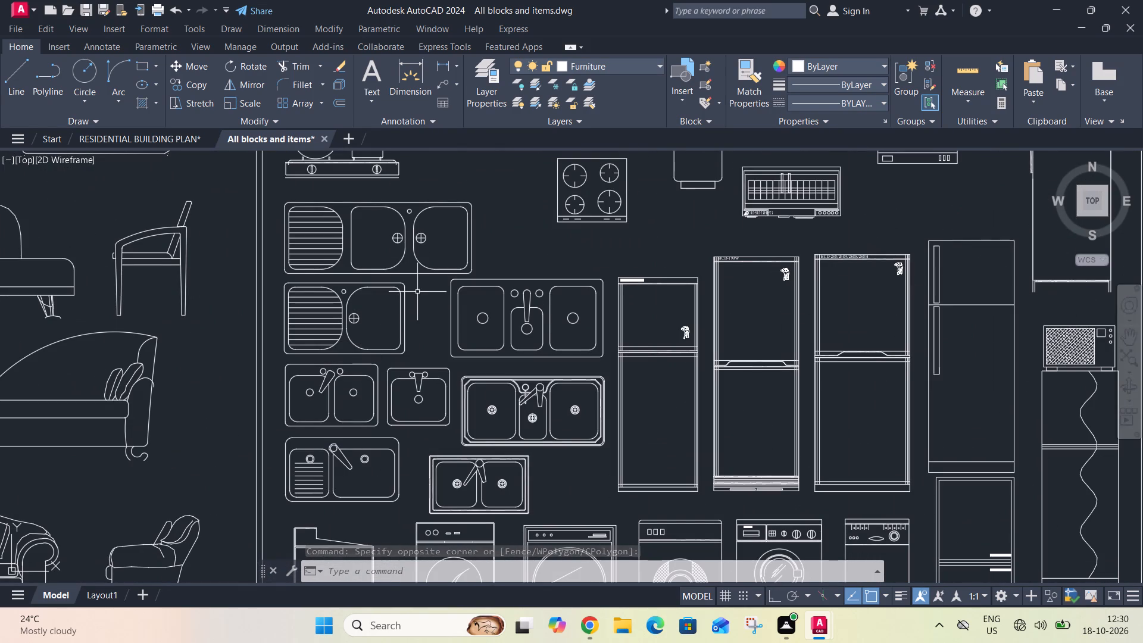
pyautogui.moveTo(452, 326); pyautogui.dragTo(560, 172, button='middle')
pyautogui.scroll(1, 461, 320)
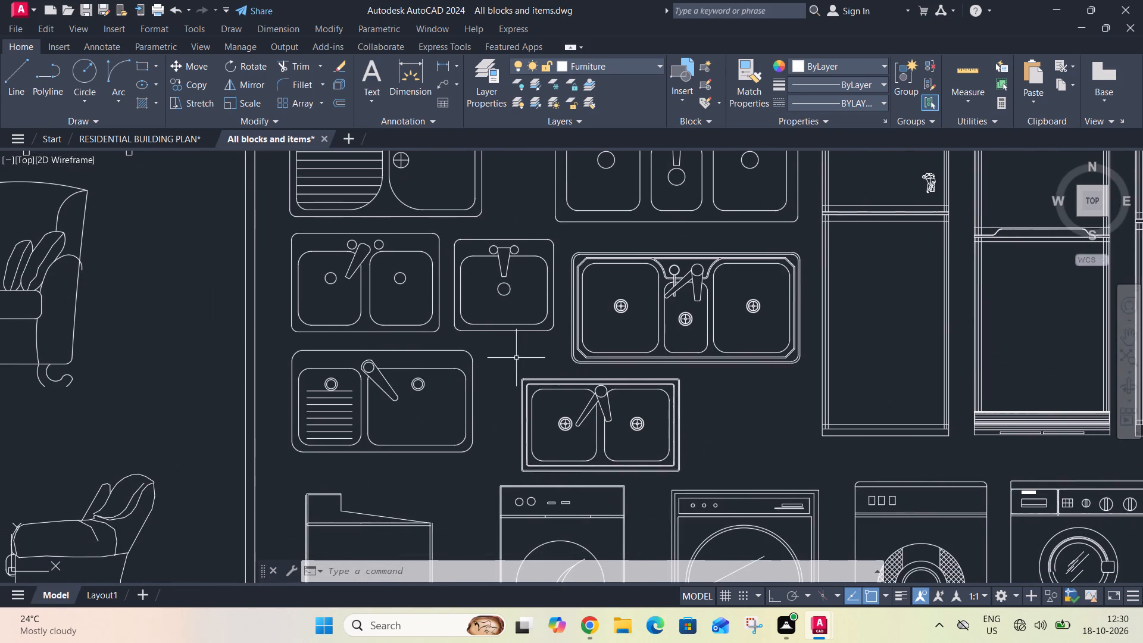
pyautogui.moveTo(504, 363); pyautogui.dragTo(529, 379)
pyautogui.click(700, 484)
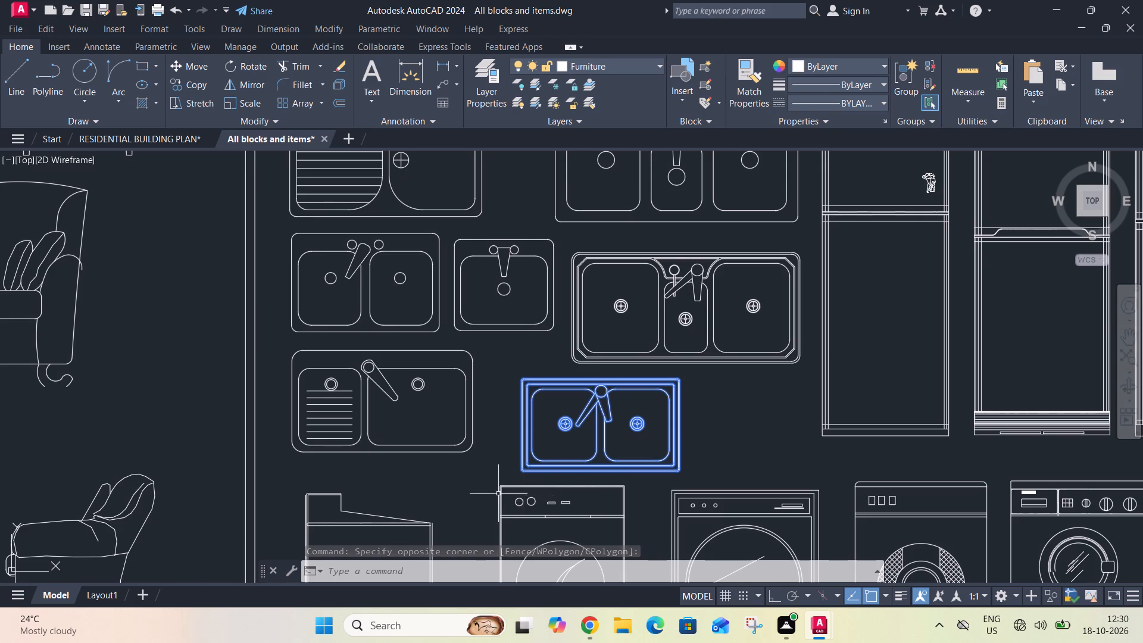
# Add the rectangular dining table with six chairs in the 餐厅 section to the selection.
pyautogui.scroll(-3, 468, 345)
pyautogui.moveTo(726, 376); pyautogui.dragTo(599, 254, button='middle')
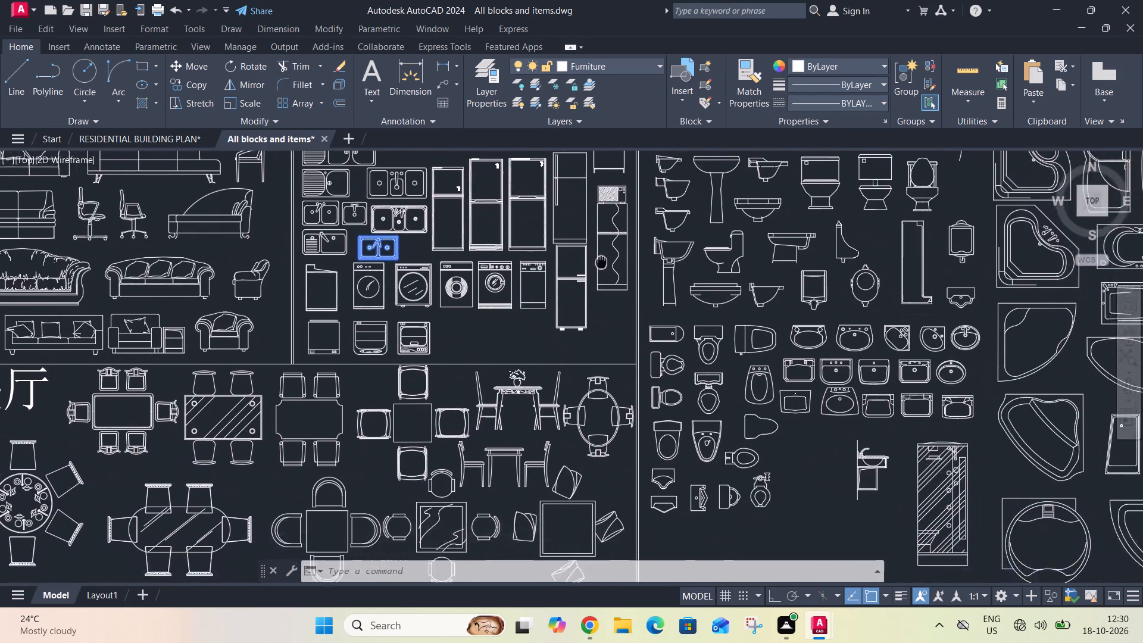
pyautogui.moveTo(599, 254); pyautogui.dragTo(571, 153, button='middle')
pyautogui.moveTo(329, 388); pyautogui.dragTo(554, 331, button='middle')
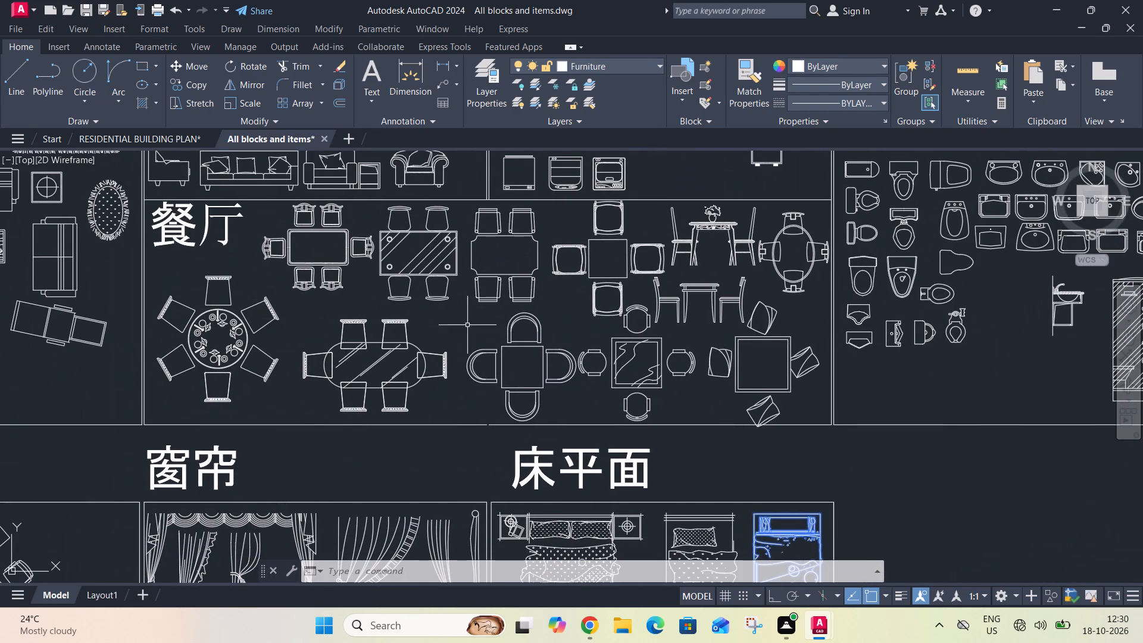
pyautogui.scroll(2, 267, 202)
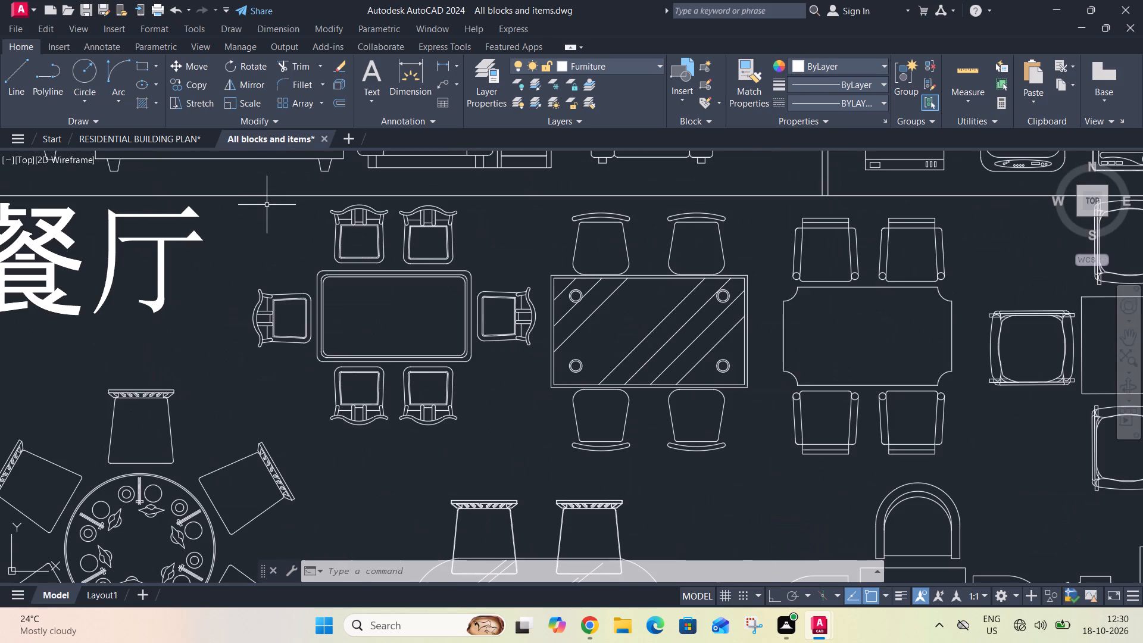
pyautogui.click(251, 204)
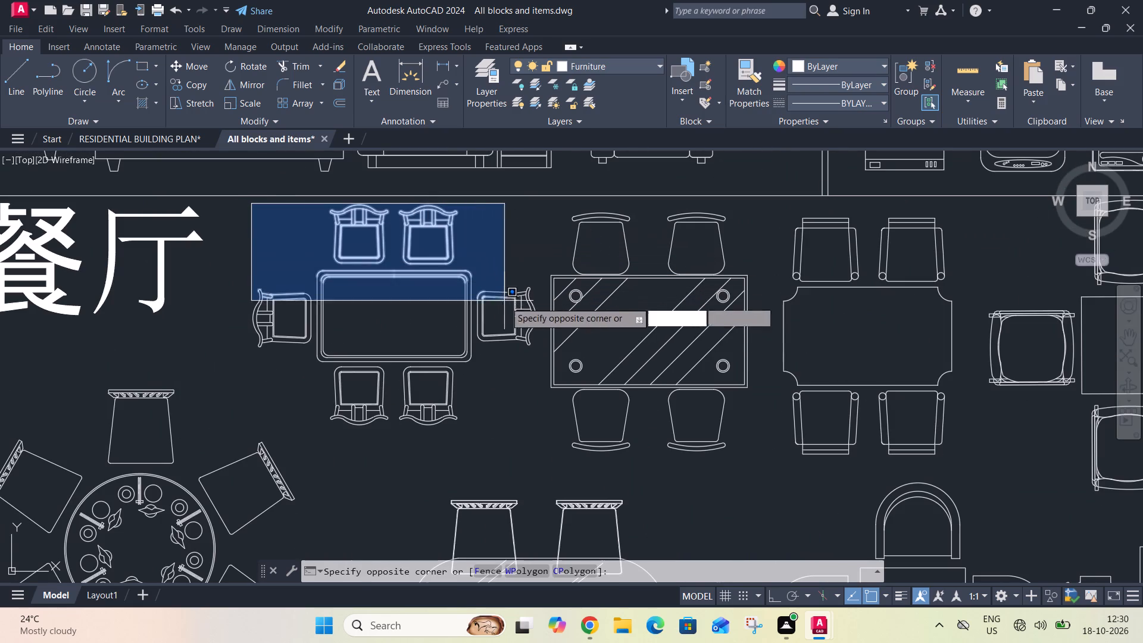
pyautogui.click(539, 438)
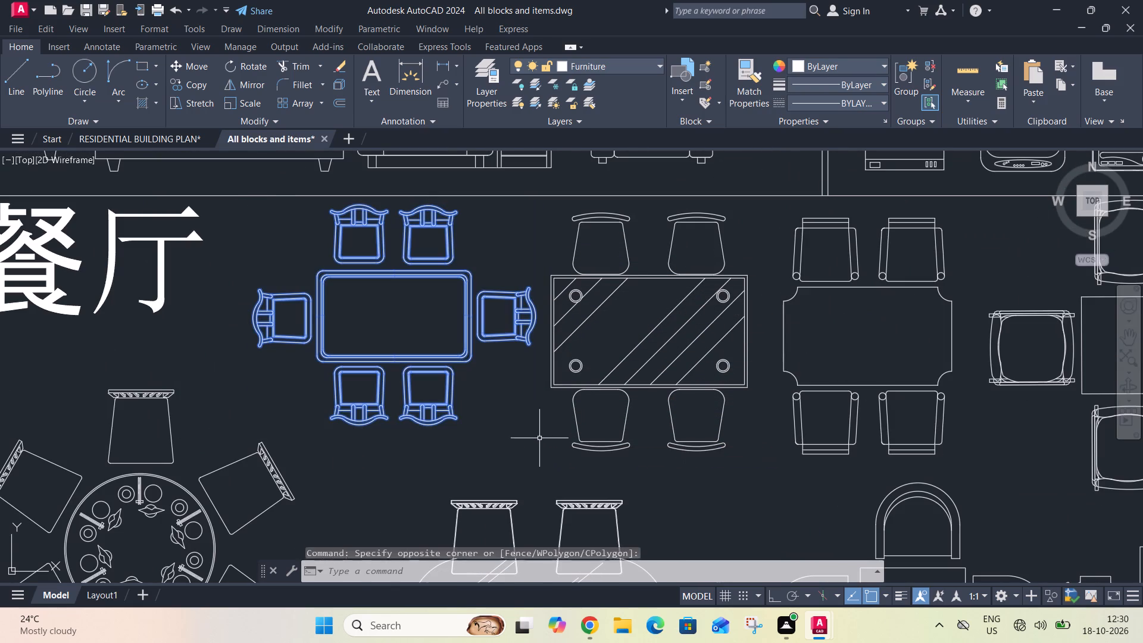
pyautogui.scroll(-3, 362, 301)
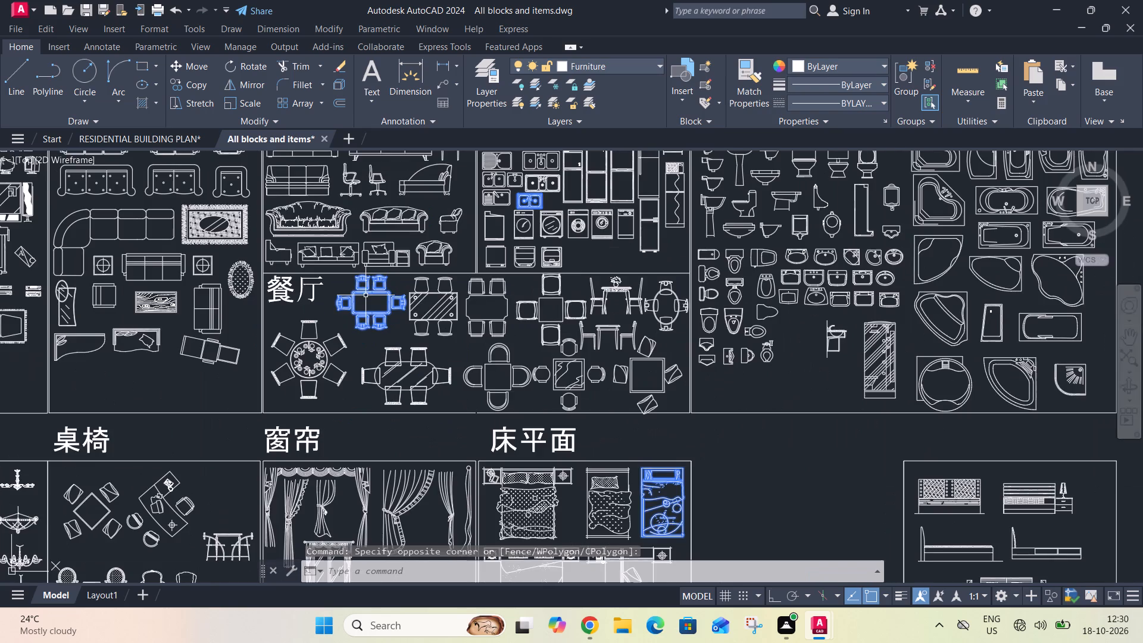
# Add the complete sofa set with rug, coffee table and two side tables, at the top of the first 客厅沙发 section, to the selection.
pyautogui.moveTo(367, 301); pyautogui.dragTo(654, 494, button='middle')
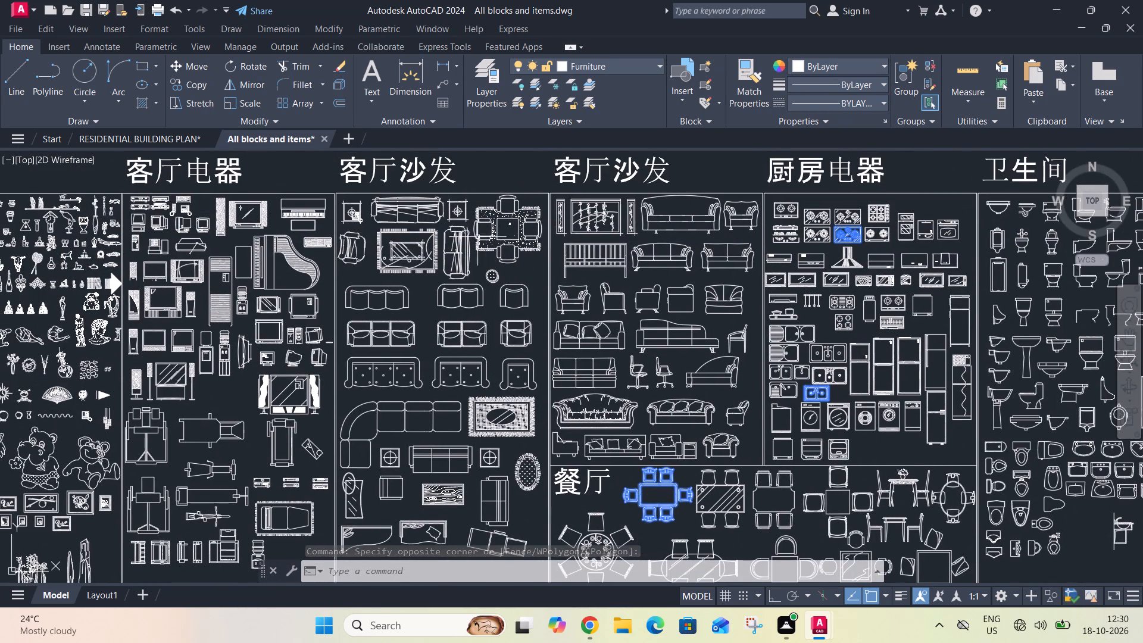
pyautogui.scroll(1, 354, 200)
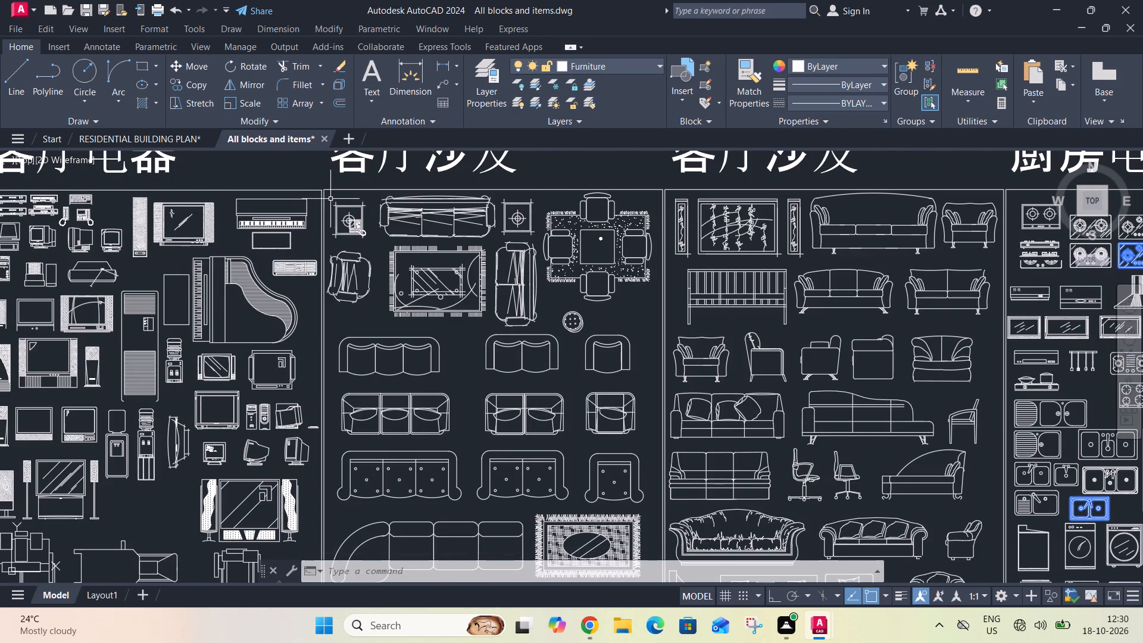
pyautogui.click(329, 196)
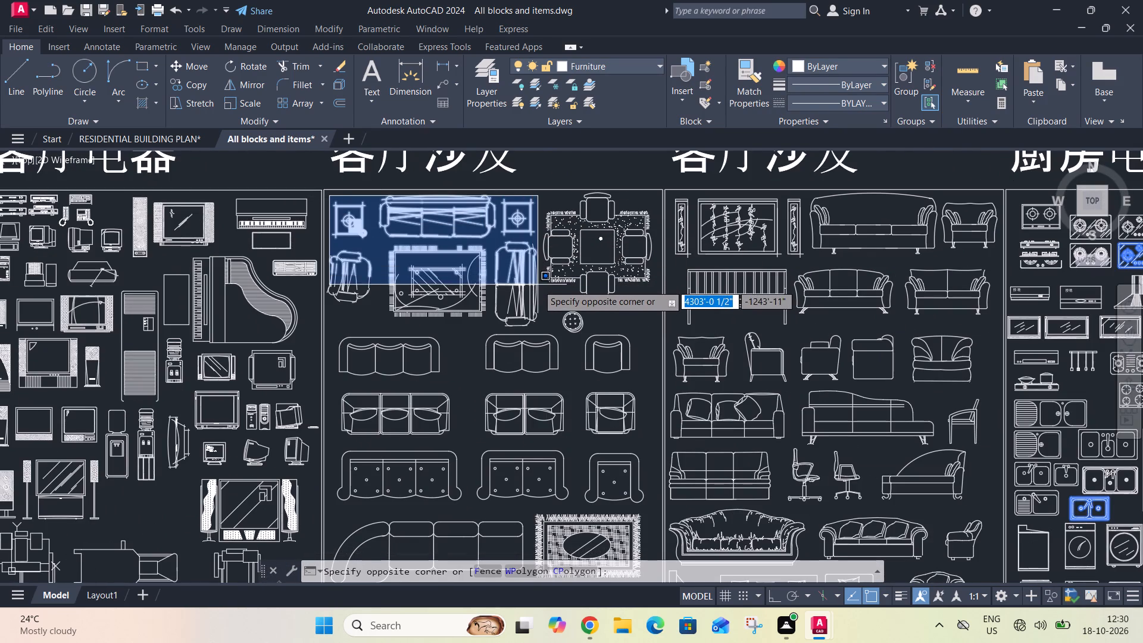
pyautogui.click(541, 330)
pyautogui.scroll(3, 342, 288)
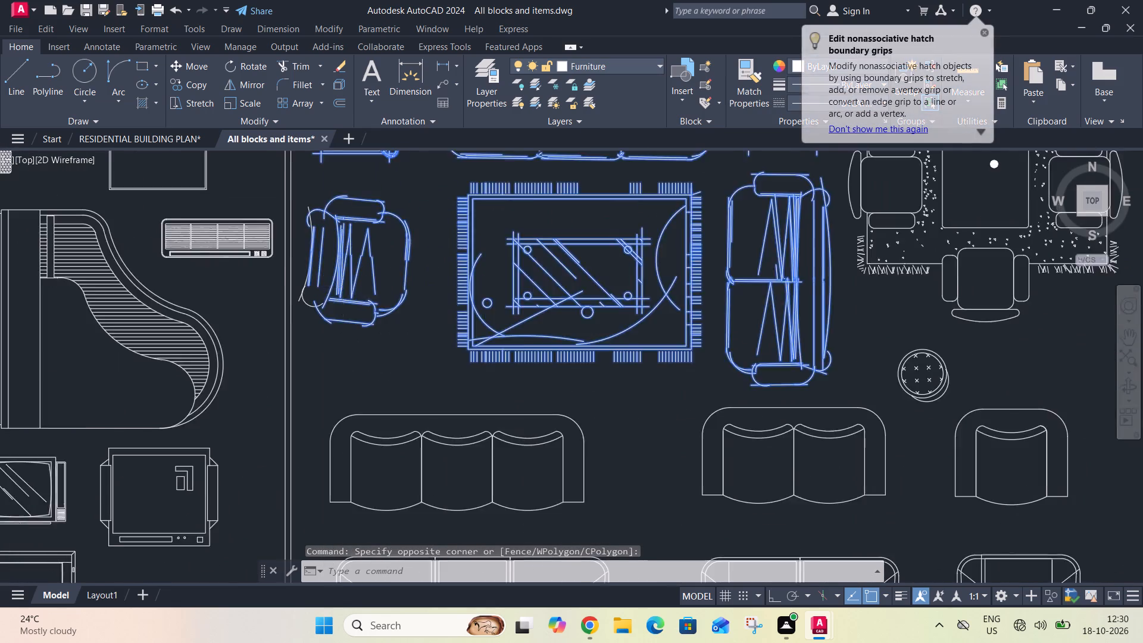
pyautogui.click(265, 256)
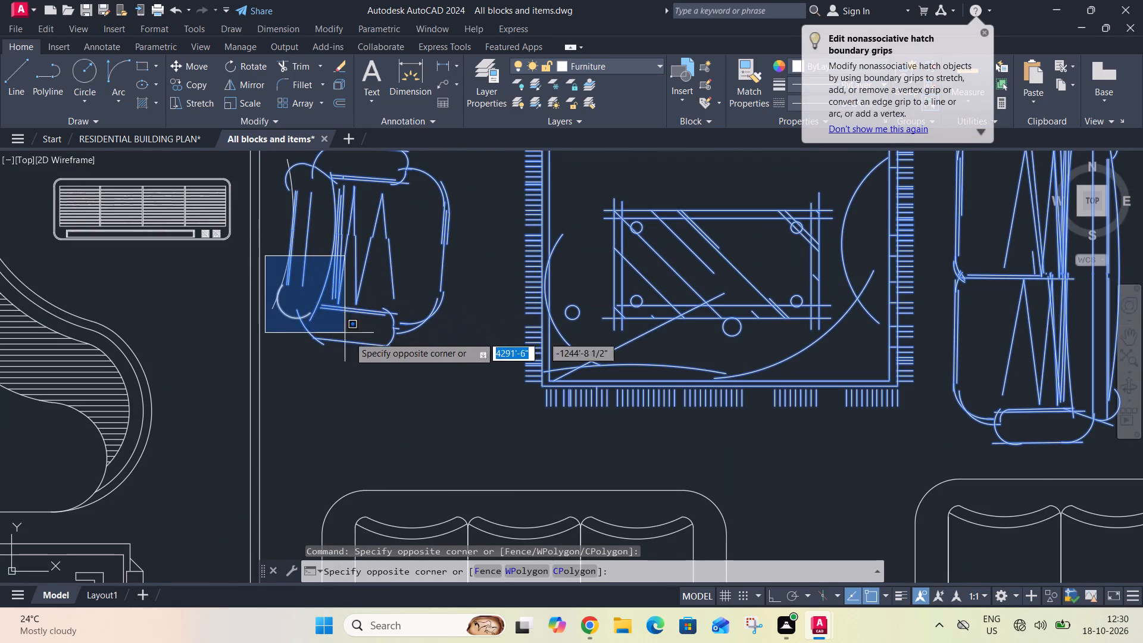
pyautogui.click(351, 338)
pyautogui.moveTo(276, 154); pyautogui.dragTo(280, 159)
pyautogui.click(332, 206)
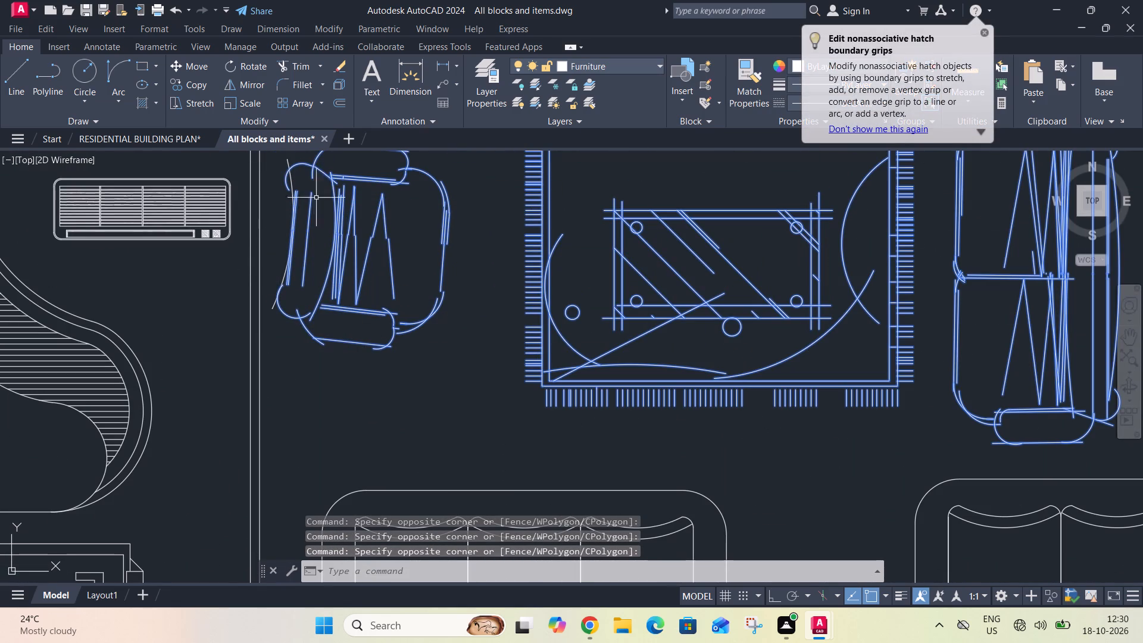
pyautogui.click(309, 153)
pyautogui.click(281, 217)
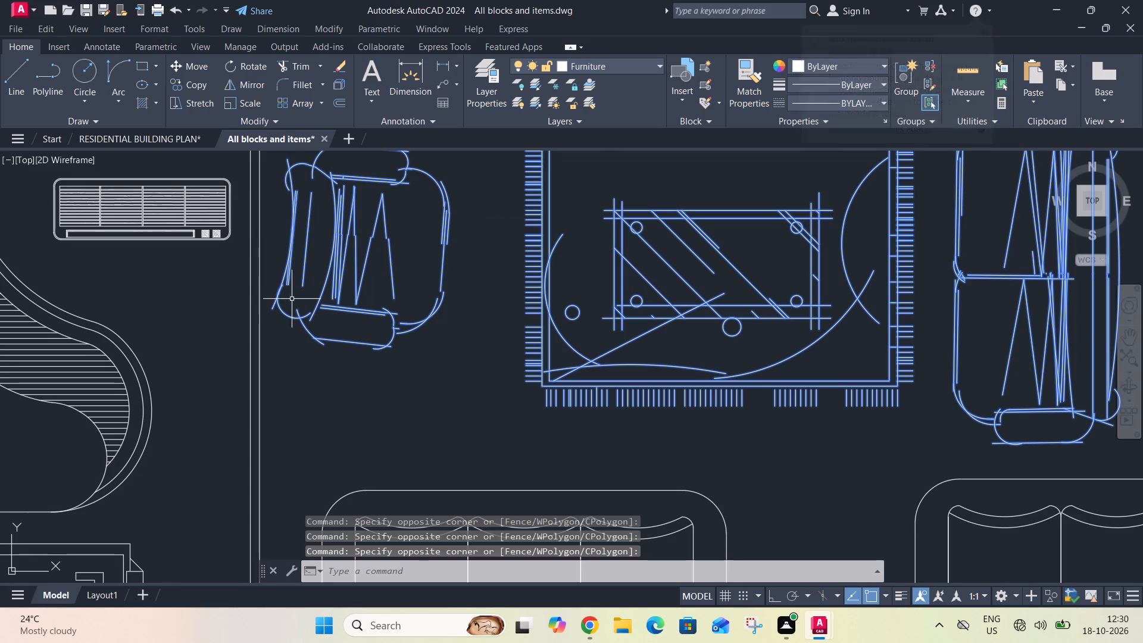
pyautogui.scroll(-3, 289, 295)
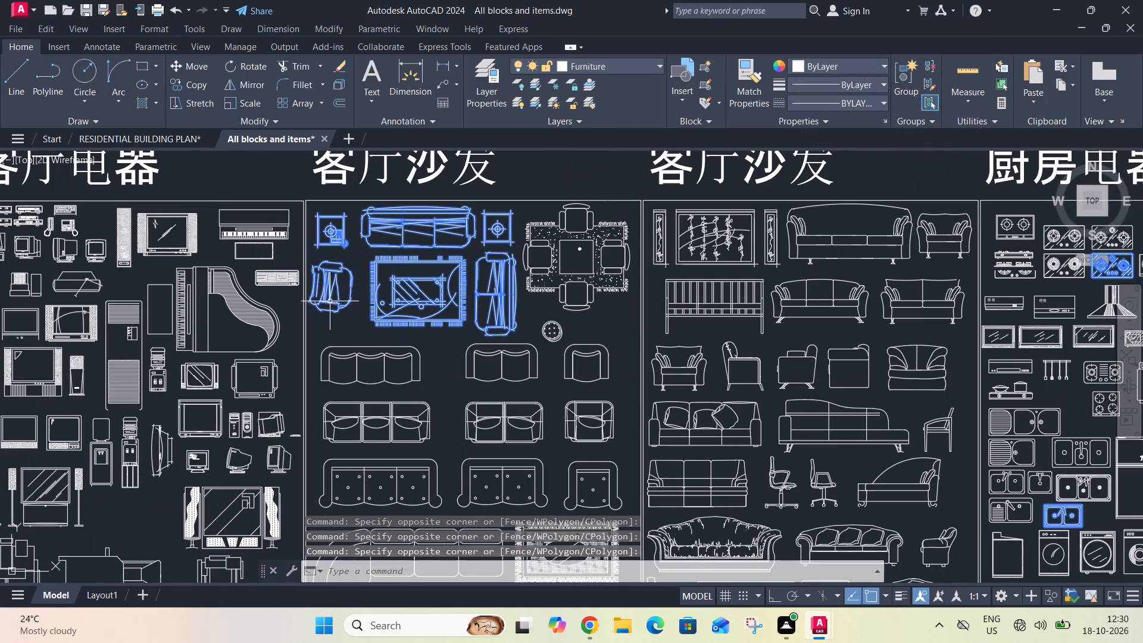
pyautogui.scroll(2, 437, 227)
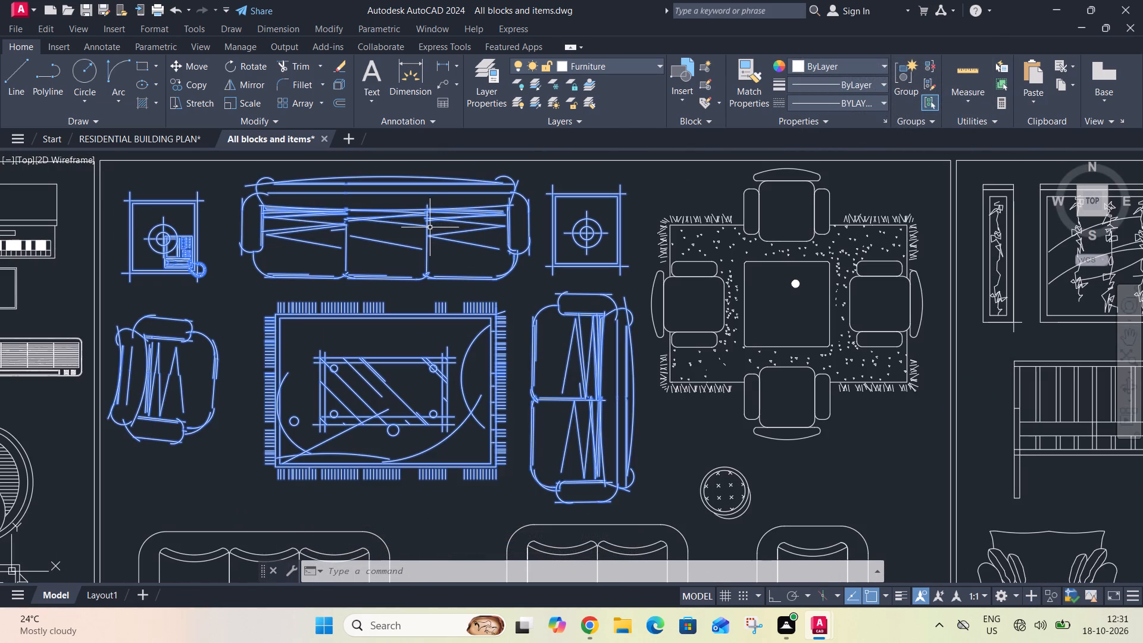
pyautogui.scroll(-2, 413, 231)
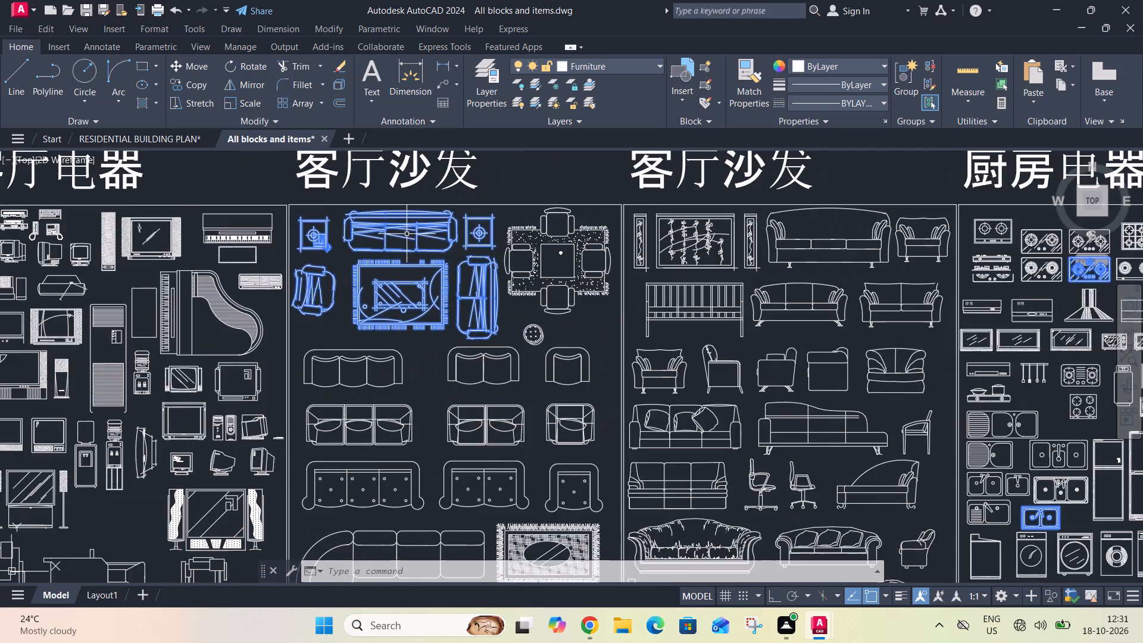
# Add the lower of the two sideways-facing tank toilets in the leftmost column of the 卫生间 plan-view toilets to the selection.
pyautogui.scroll(-1, 407, 234)
pyautogui.moveTo(522, 333); pyautogui.dragTo(353, 221, button='middle')
pyautogui.scroll(-1, 391, 249)
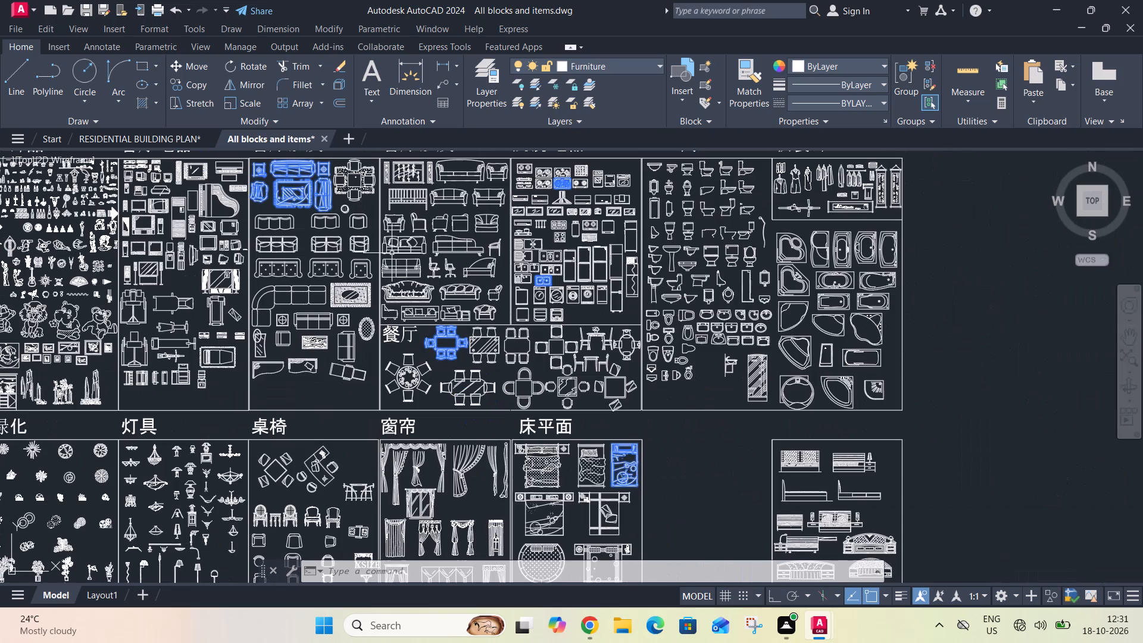
pyautogui.moveTo(710, 240); pyautogui.dragTo(553, 312, button='middle')
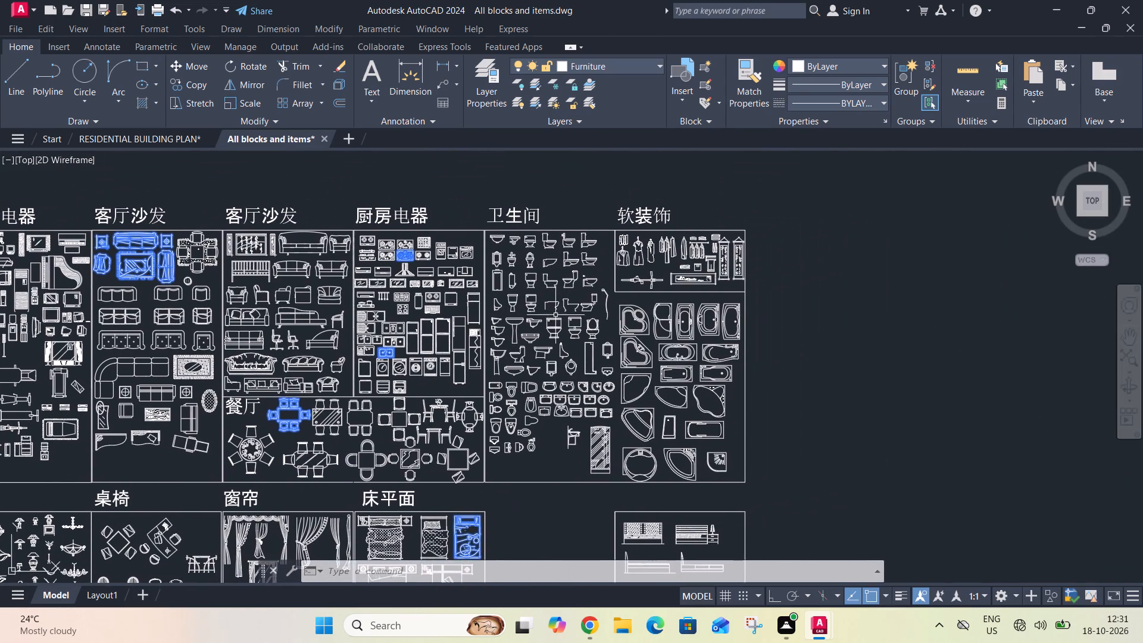
pyautogui.scroll(2, 537, 397)
pyautogui.moveTo(698, 387); pyautogui.dragTo(631, 388, button='middle')
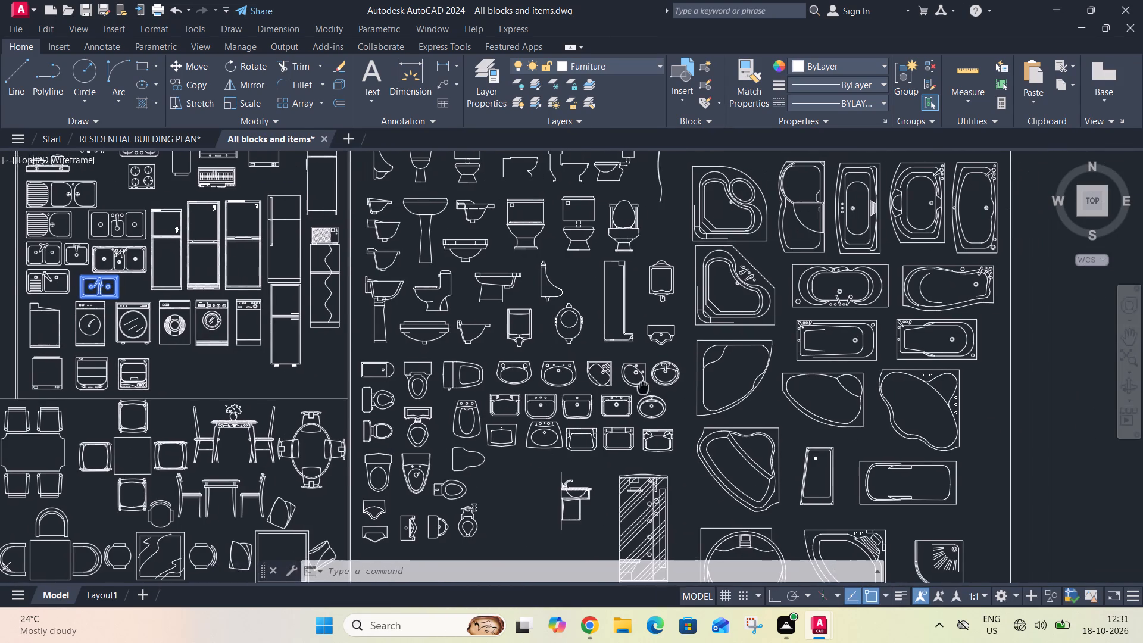
pyautogui.moveTo(631, 388); pyautogui.dragTo(569, 365, button='middle')
pyautogui.scroll(-1, 556, 347)
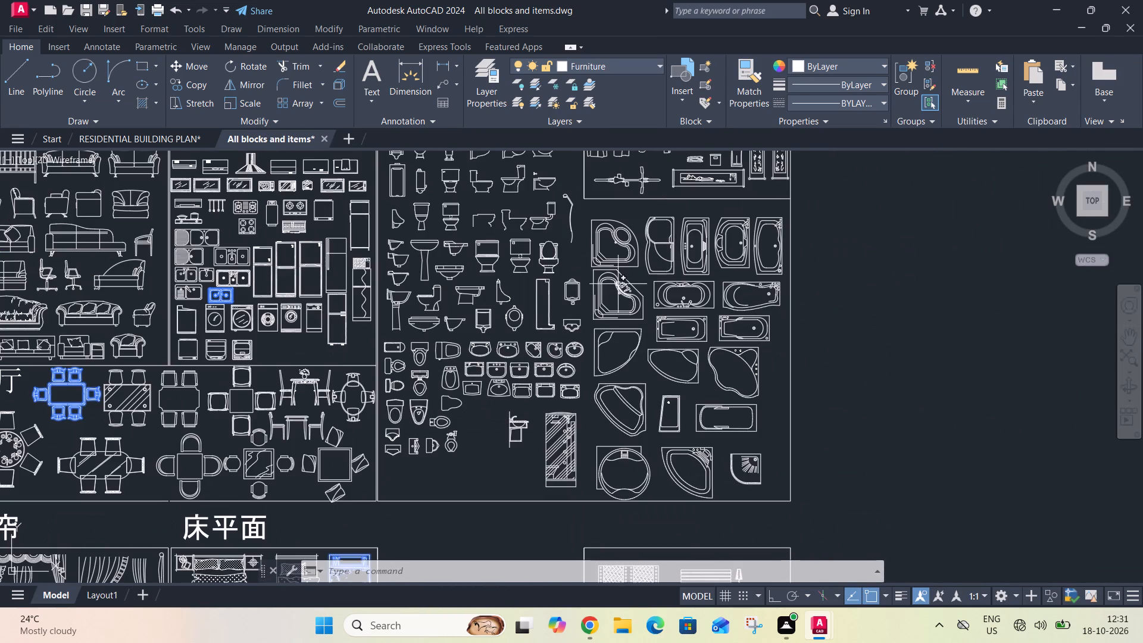
pyautogui.moveTo(621, 280); pyautogui.dragTo(641, 386, button='middle')
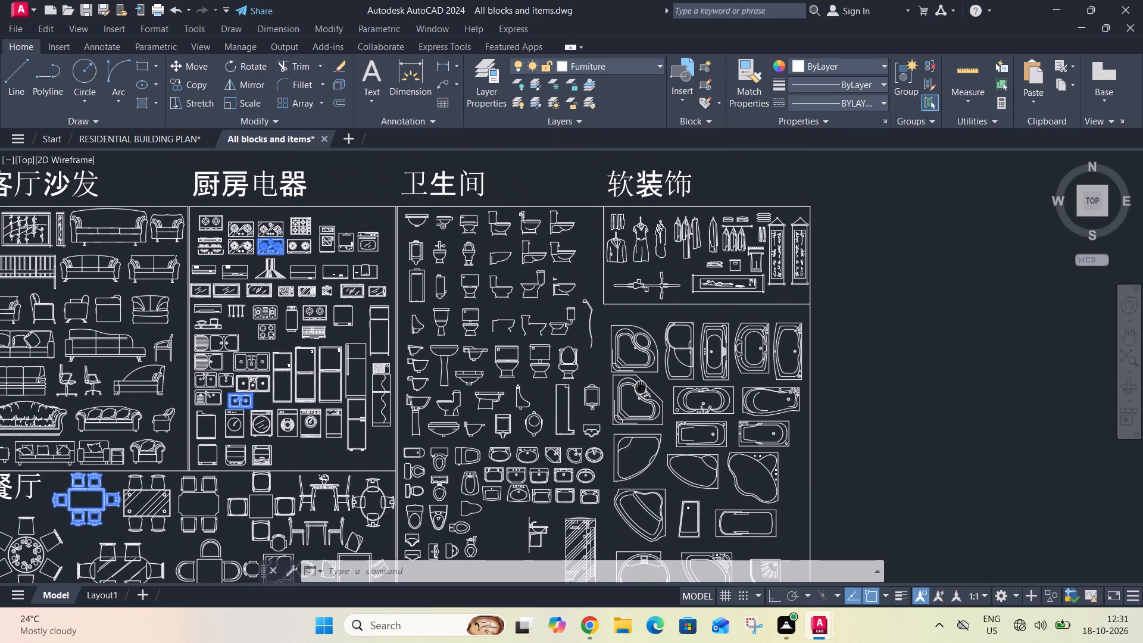
pyautogui.moveTo(641, 386); pyautogui.dragTo(647, 366, button='middle')
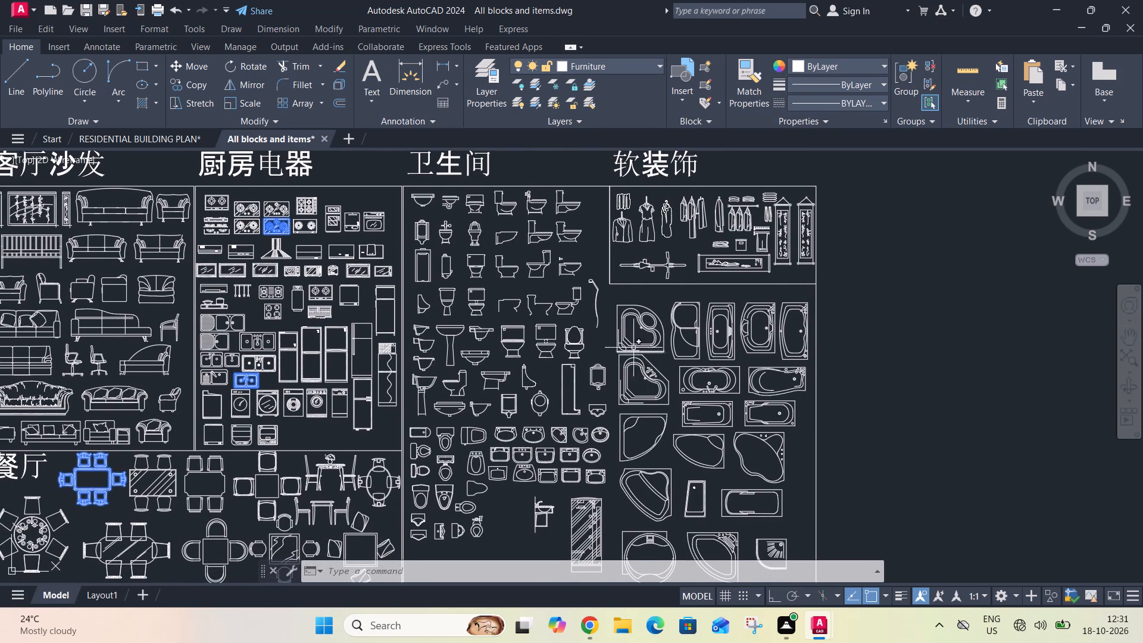
pyautogui.scroll(1, 463, 432)
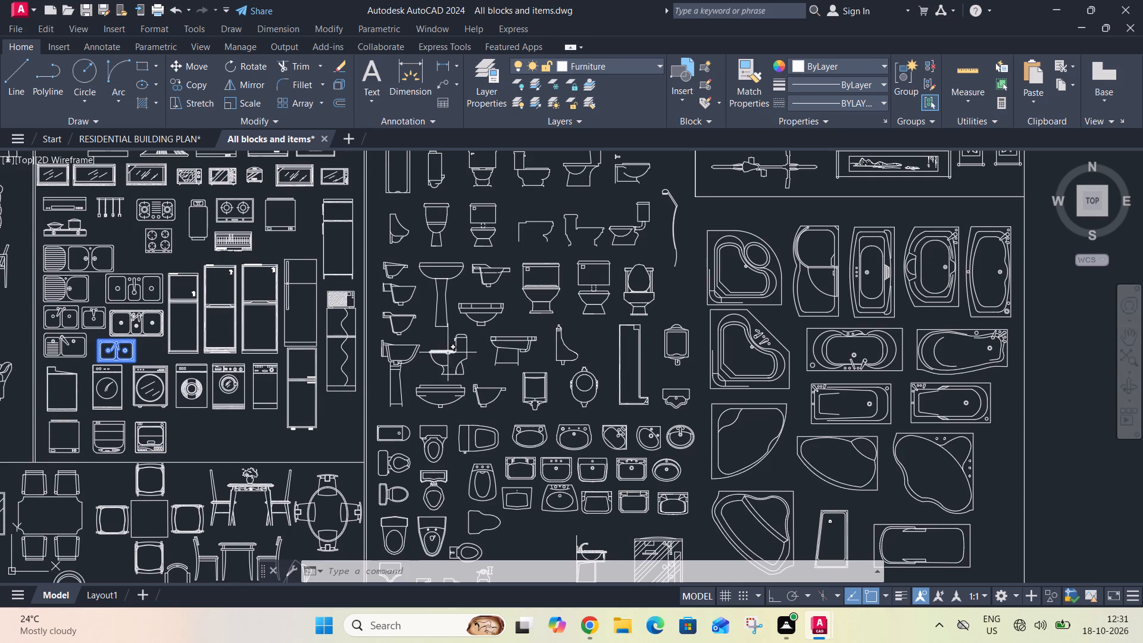
pyautogui.moveTo(449, 352); pyautogui.dragTo(428, 255, button='middle')
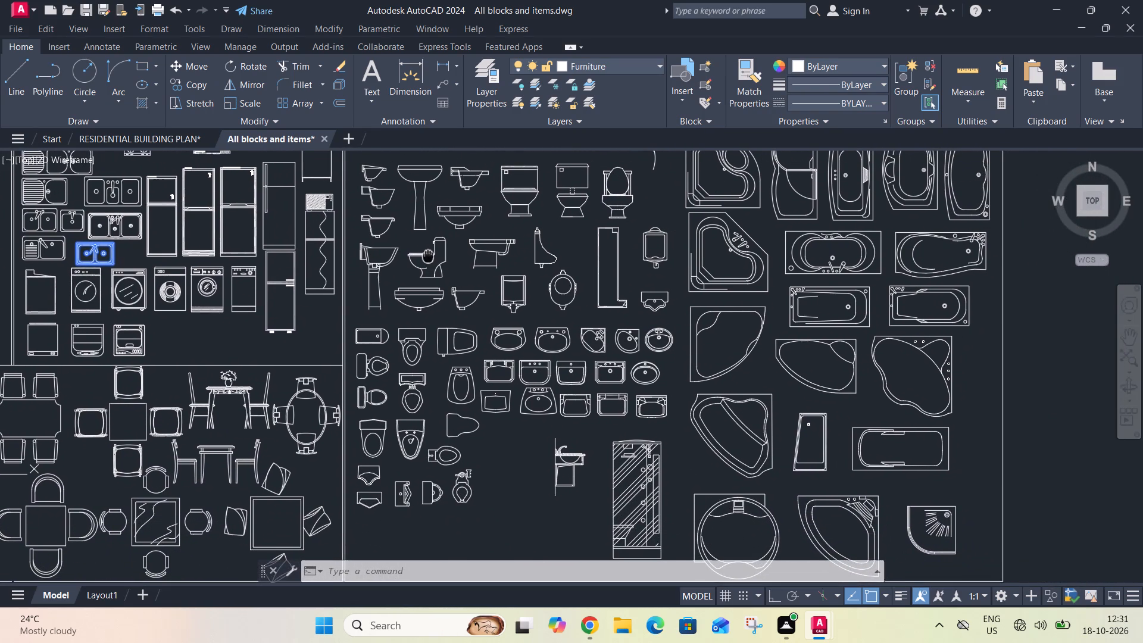
pyautogui.moveTo(428, 255); pyautogui.dragTo(426, 255, button='middle')
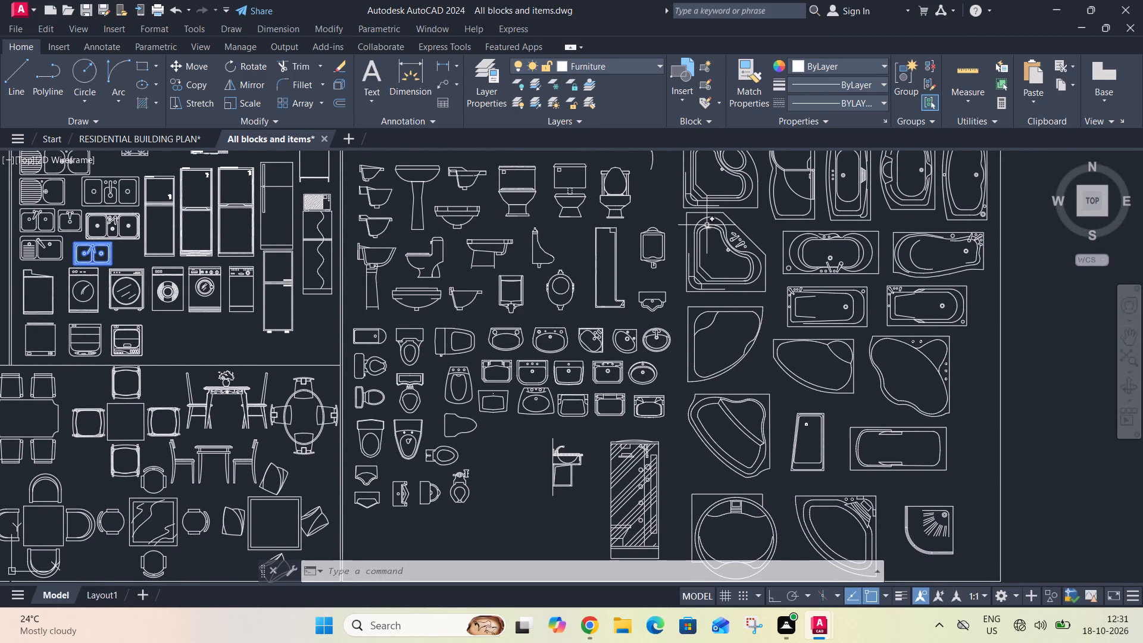
pyautogui.scroll(-1, 707, 225)
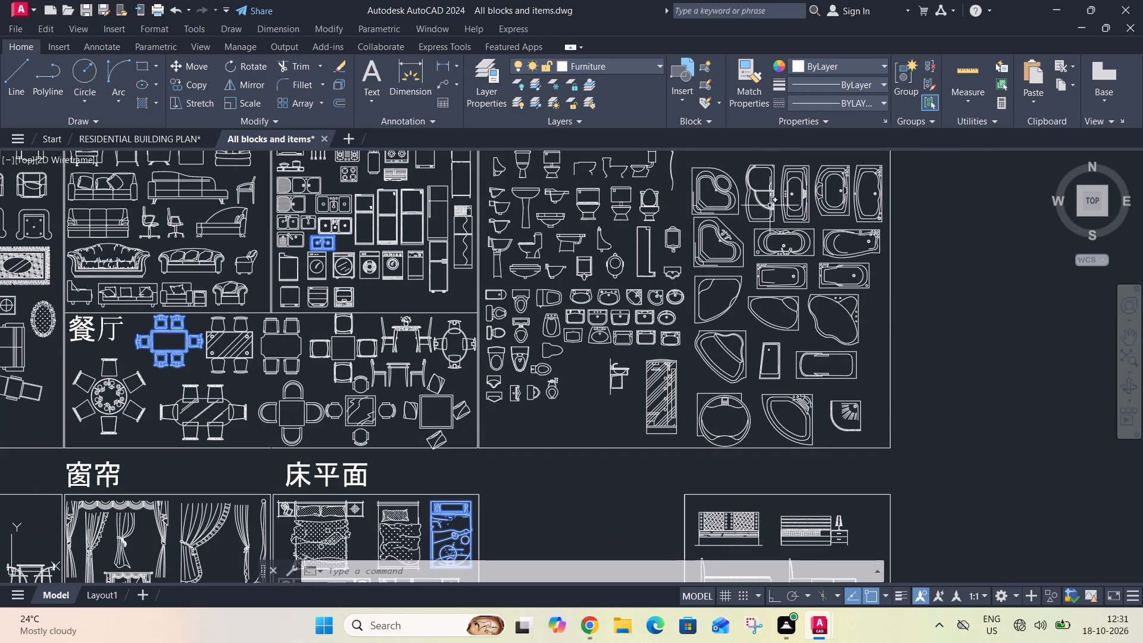
pyautogui.moveTo(767, 205); pyautogui.dragTo(662, 256, button='middle')
pyautogui.scroll(1, 671, 254)
pyautogui.scroll(-1, 662, 256)
pyautogui.scroll(1, 644, 326)
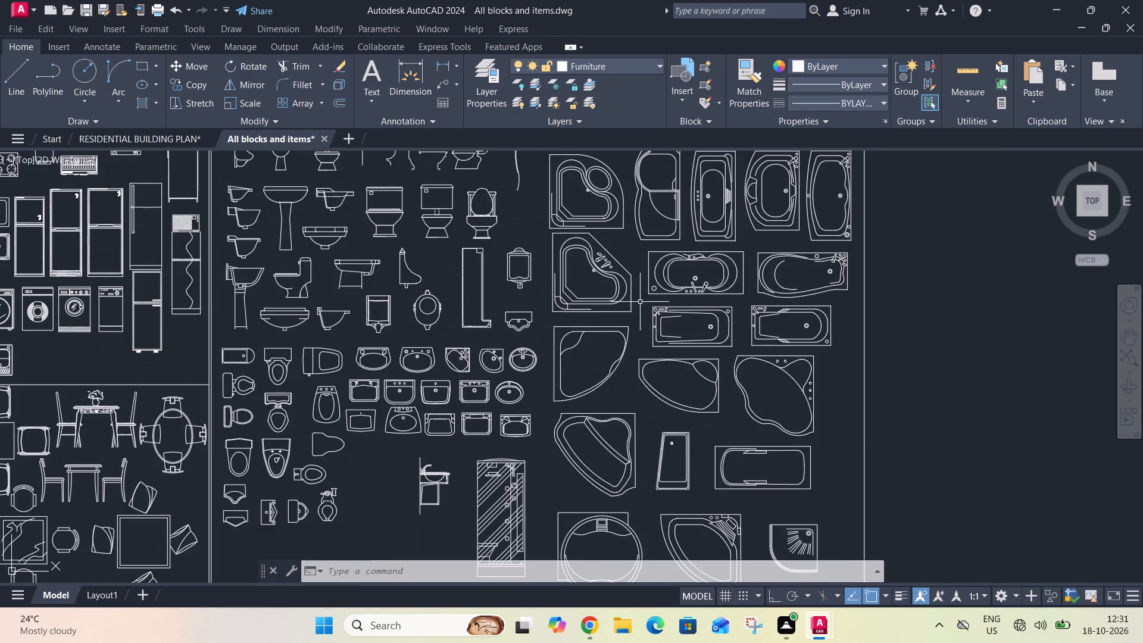
pyautogui.scroll(-2, 638, 296)
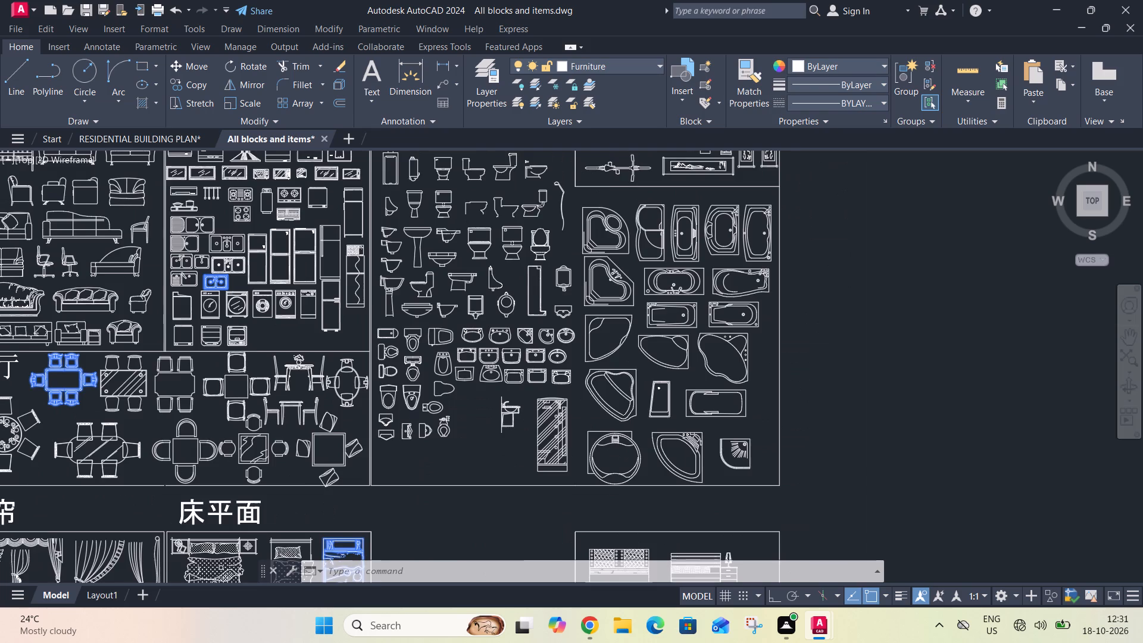
pyautogui.scroll(1, 530, 273)
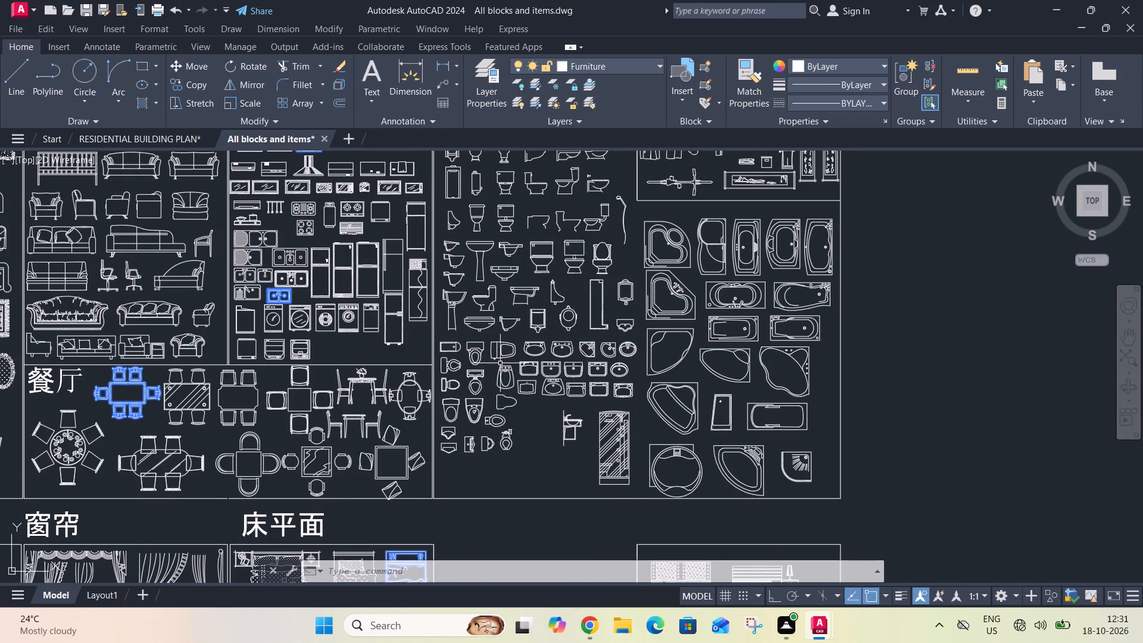
pyautogui.scroll(2, 443, 394)
pyautogui.click(433, 355)
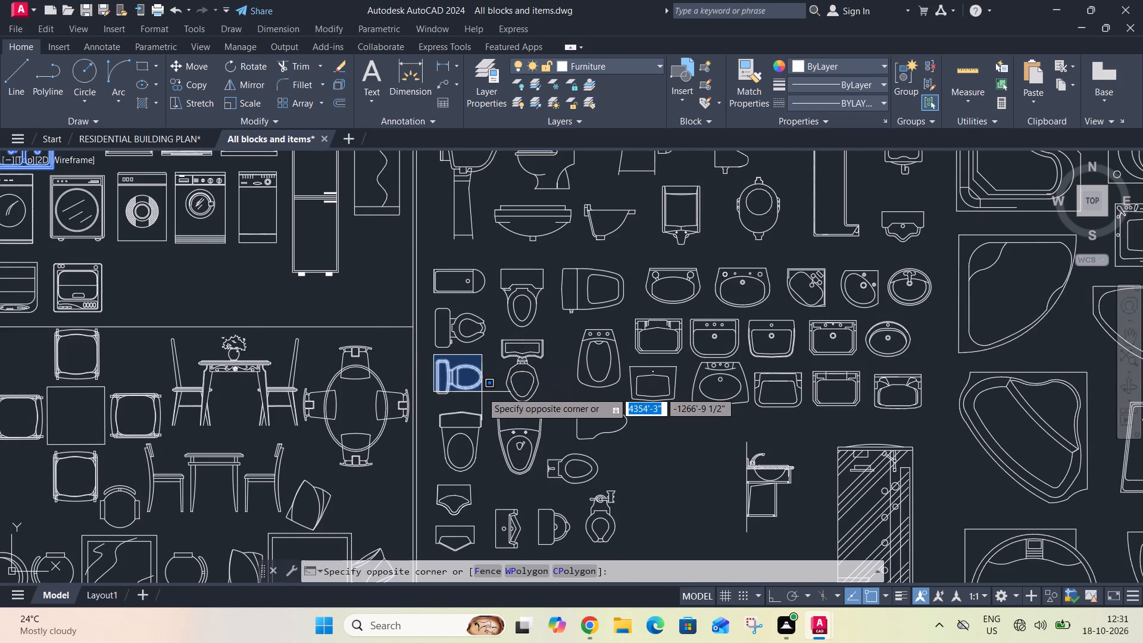
pyautogui.click(486, 401)
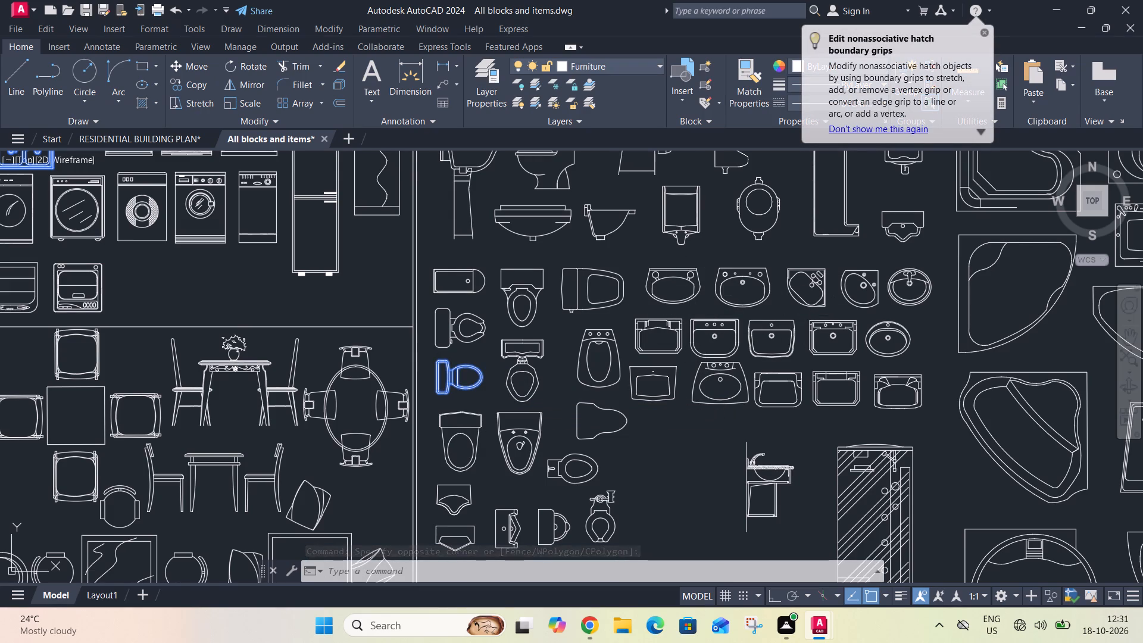
# Add the second washbasin in the top row of the 卫生间 basin plans to the selection.
pyautogui.moveTo(710, 254); pyautogui.dragTo(715, 265)
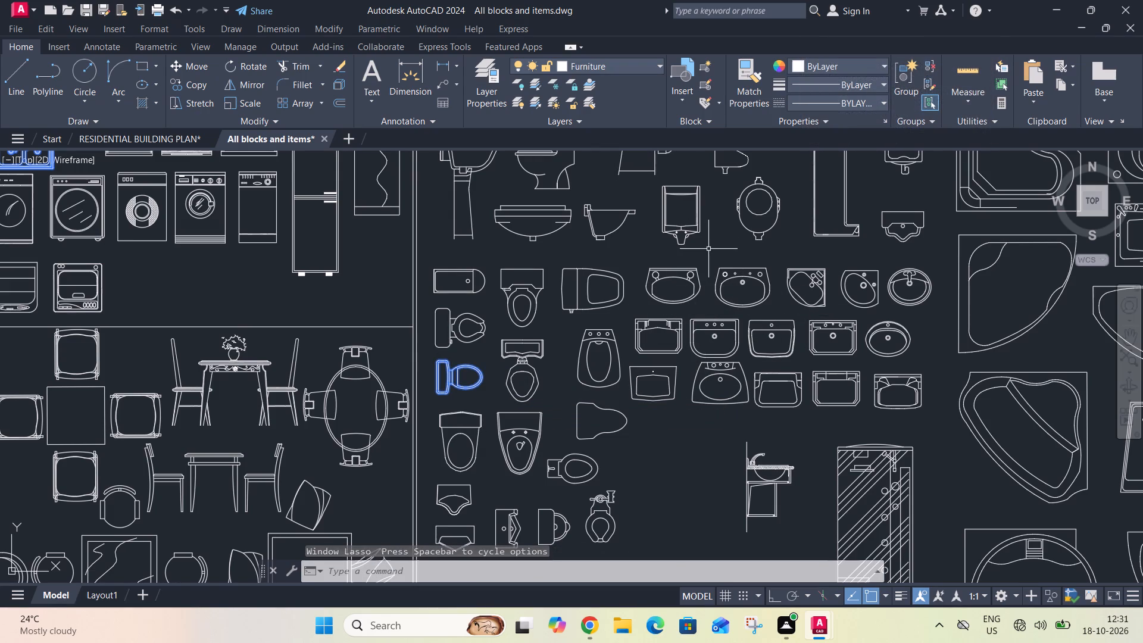
pyautogui.moveTo(707, 249); pyautogui.dragTo(711, 257)
pyautogui.click(775, 313)
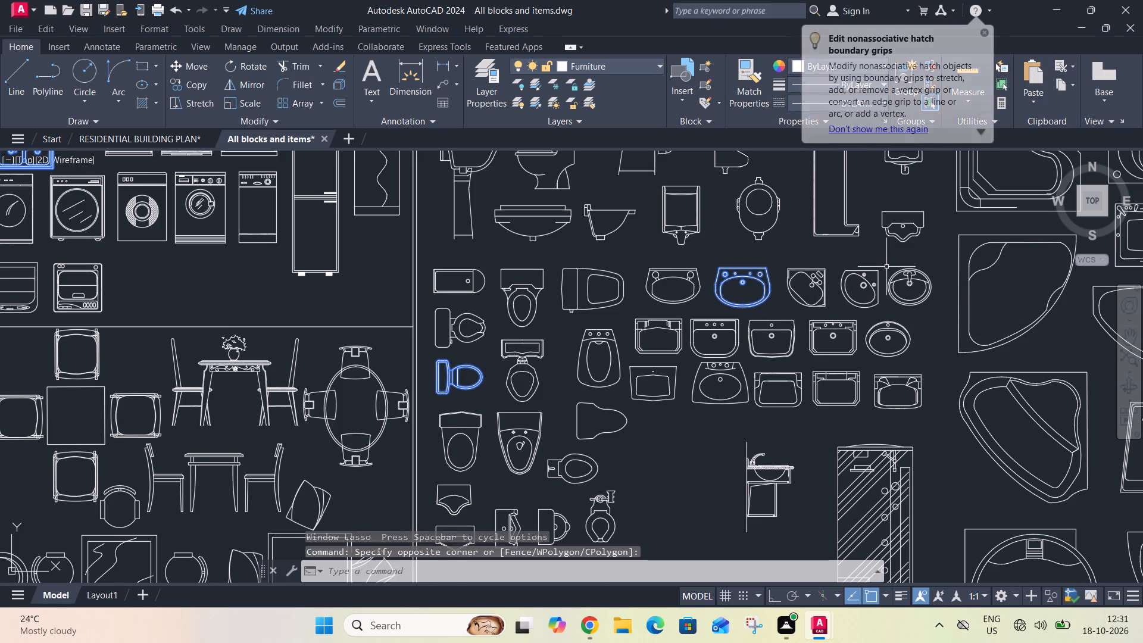
# Add the oval washbasin with centre faucet, rightmost in the top row of the 卫生间 basin plans, to the selection.
pyautogui.click(886, 263)
pyautogui.moveTo(895, 270); pyautogui.dragTo(901, 278)
pyautogui.click(882, 270)
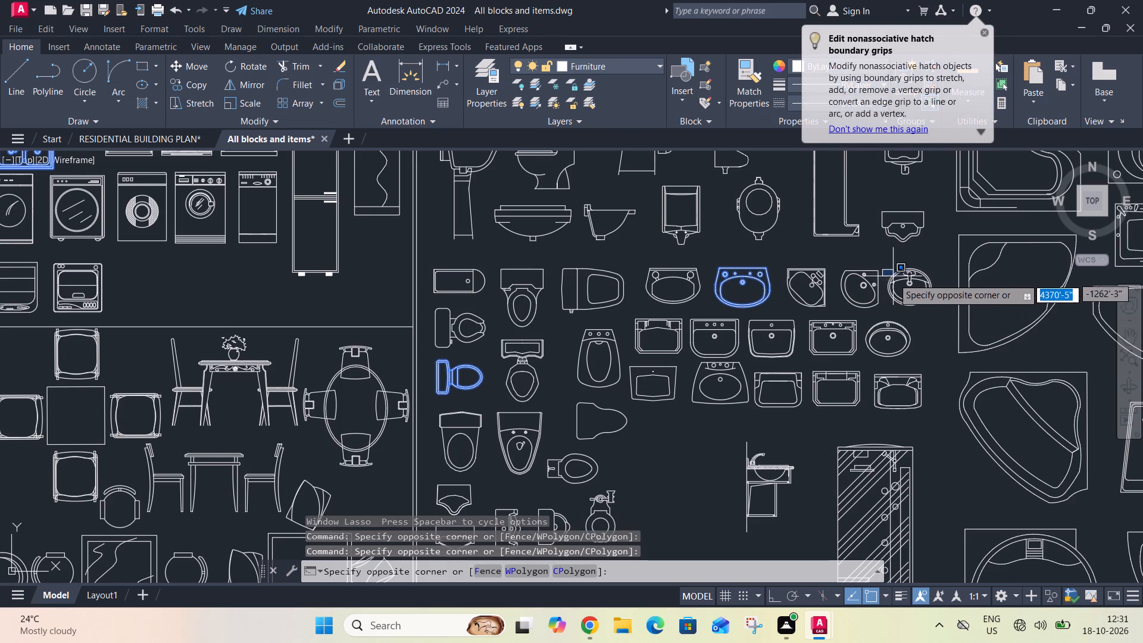
pyautogui.click(947, 308)
pyautogui.scroll(3, 910, 263)
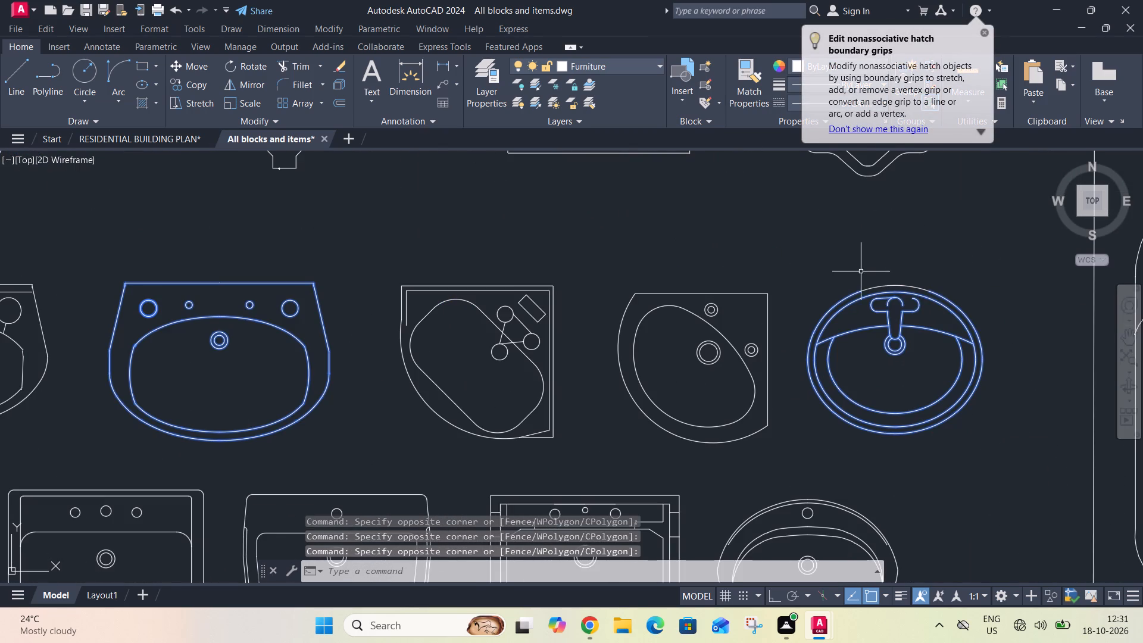
pyautogui.moveTo(860, 271); pyautogui.dragTo(868, 282)
pyautogui.click(955, 332)
pyautogui.scroll(-2, 870, 284)
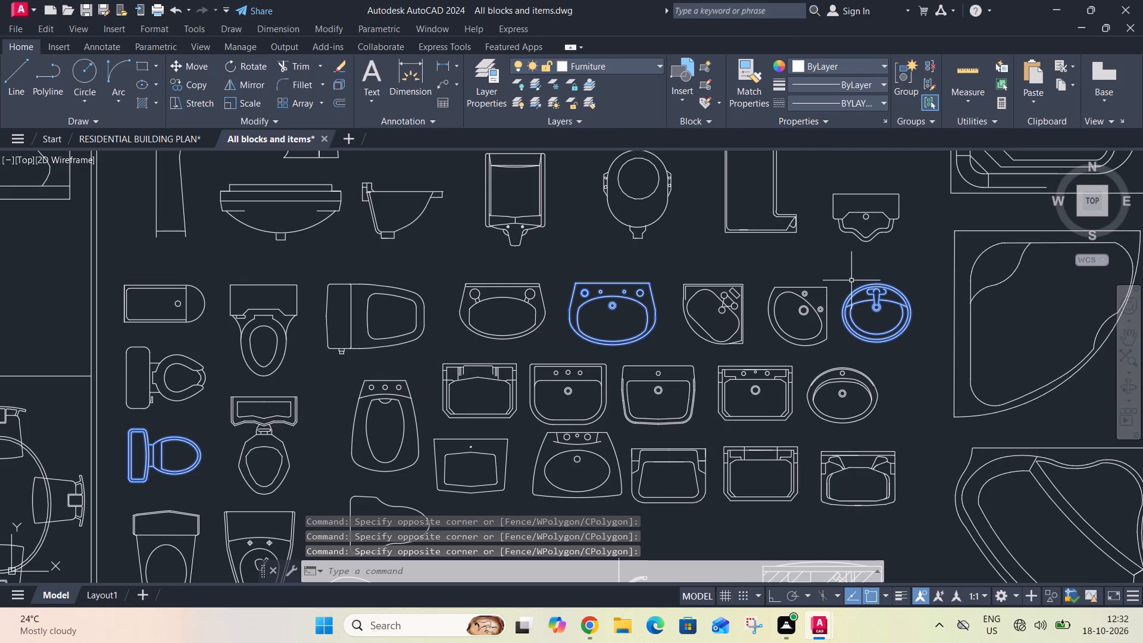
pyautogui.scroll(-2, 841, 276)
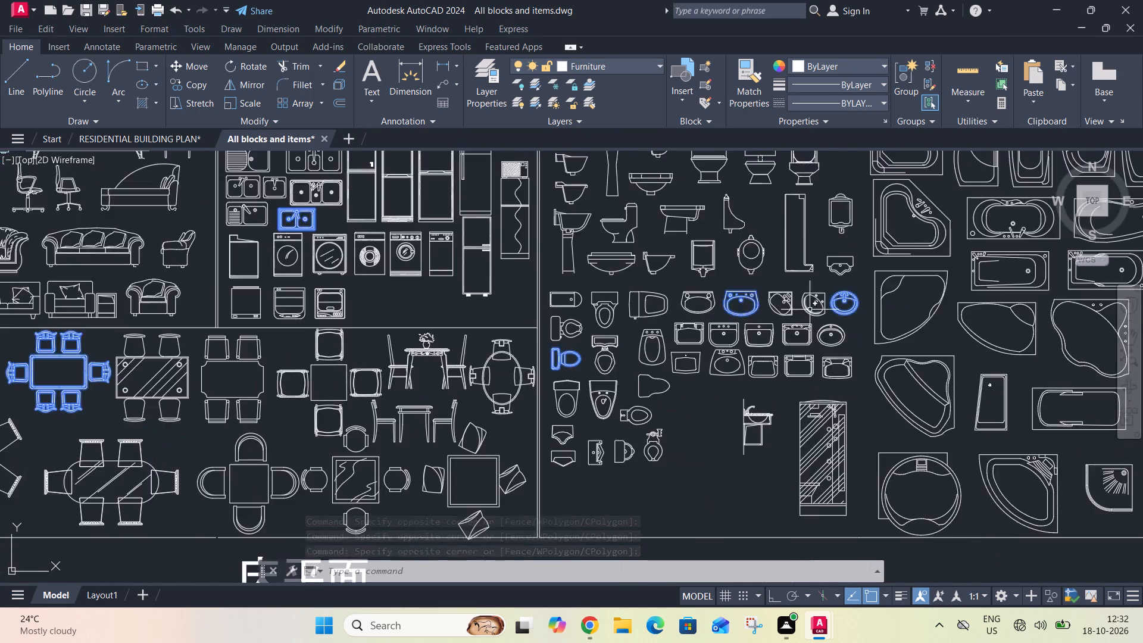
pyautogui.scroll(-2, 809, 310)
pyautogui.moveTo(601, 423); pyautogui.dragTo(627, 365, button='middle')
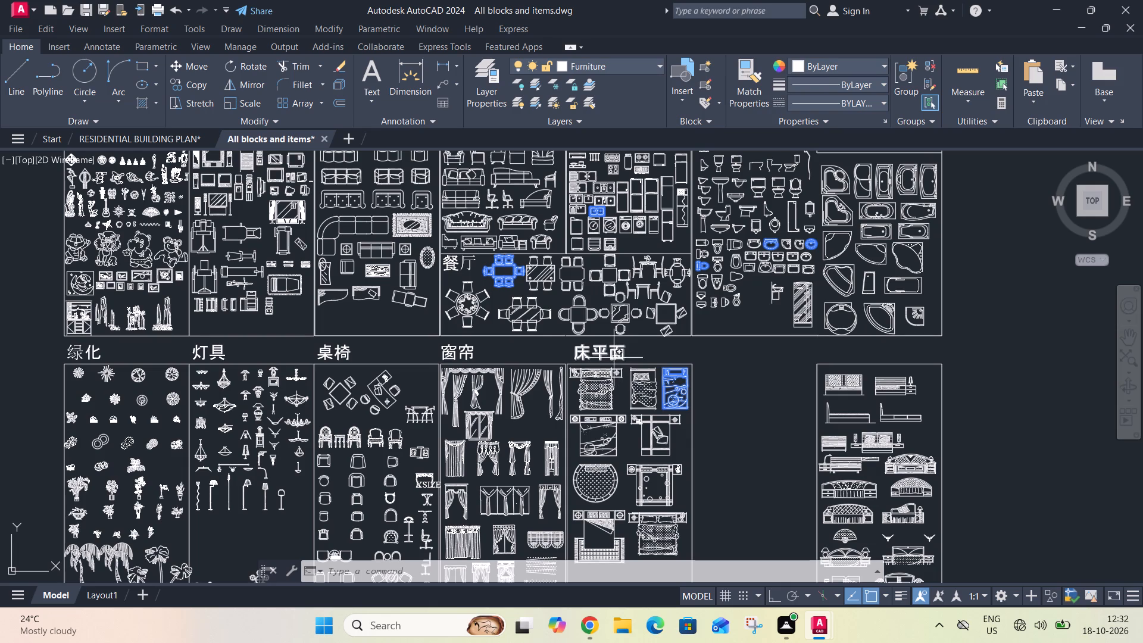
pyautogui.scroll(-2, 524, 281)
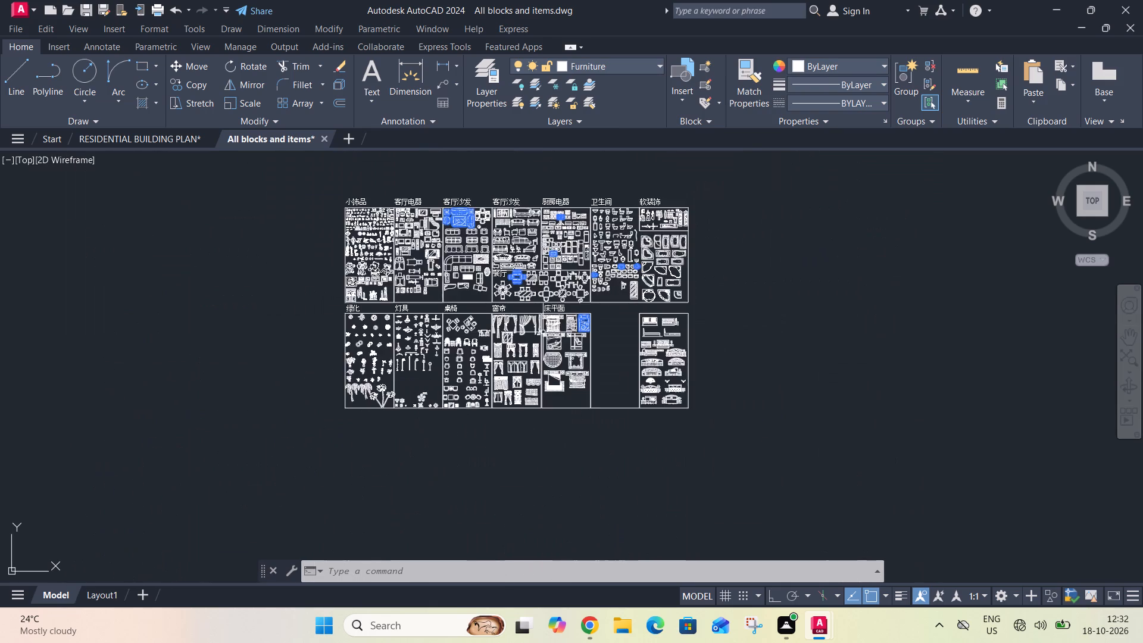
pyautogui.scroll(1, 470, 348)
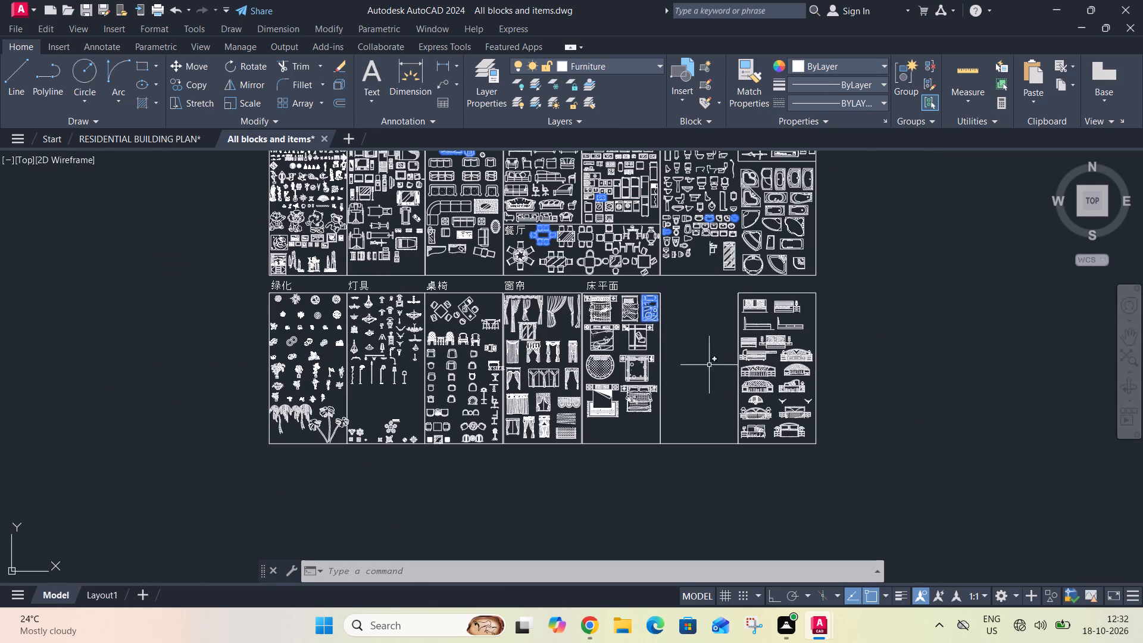
# Add the set of two armchairs facing a plain square table, near the bottom of the 桌椅 section, to the selection.
pyautogui.scroll(2, 622, 353)
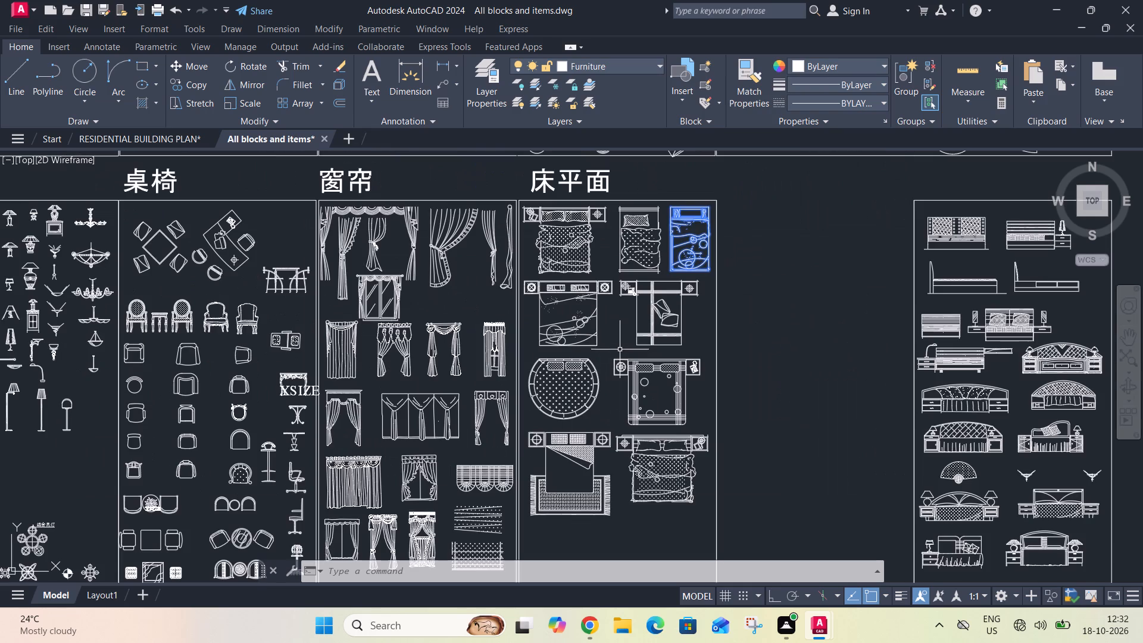
pyautogui.scroll(-1, 611, 326)
pyautogui.moveTo(592, 302); pyautogui.dragTo(593, 310, button='middle')
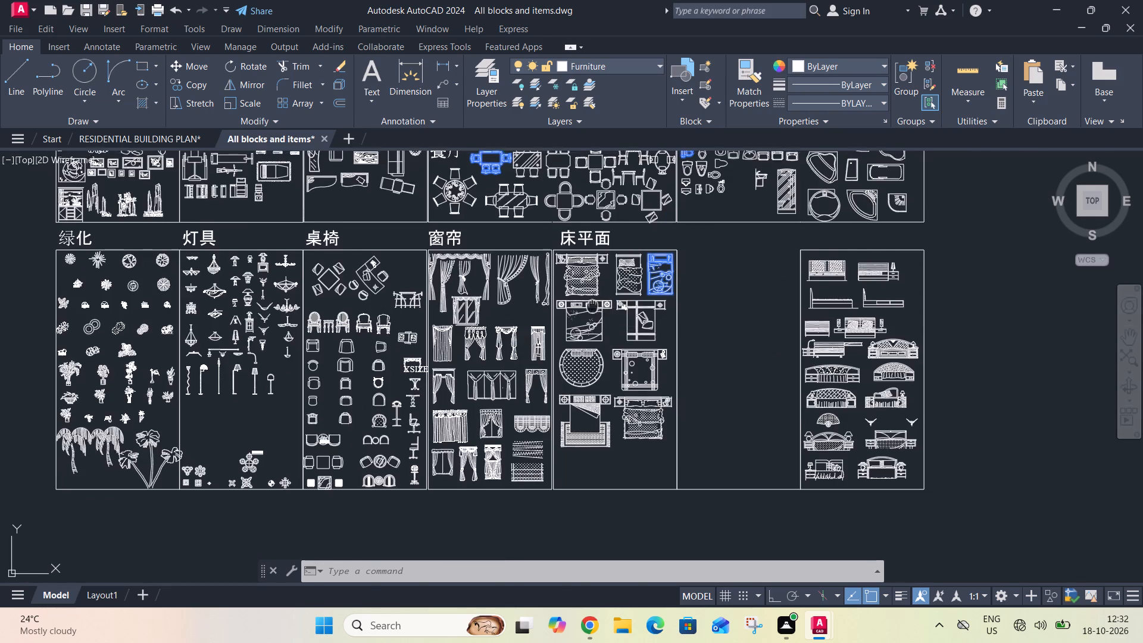
pyautogui.moveTo(593, 310); pyautogui.dragTo(679, 415, button='middle')
pyautogui.scroll(2, 690, 295)
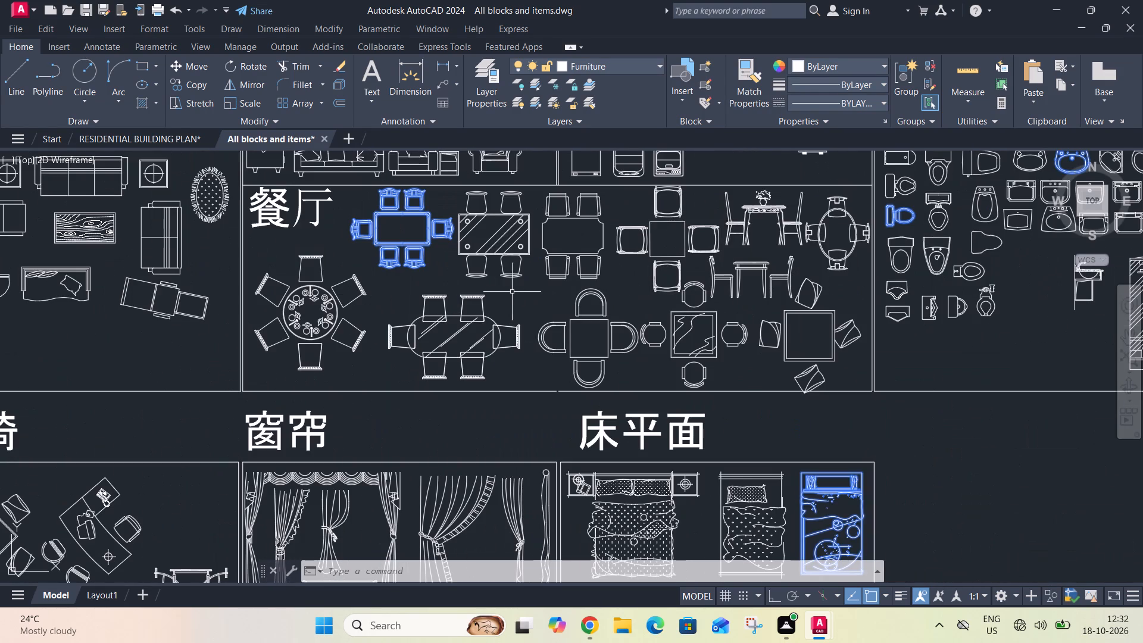
pyautogui.scroll(-2, 692, 279)
pyautogui.moveTo(560, 362); pyautogui.dragTo(701, 305, button='middle')
pyautogui.scroll(1, 617, 338)
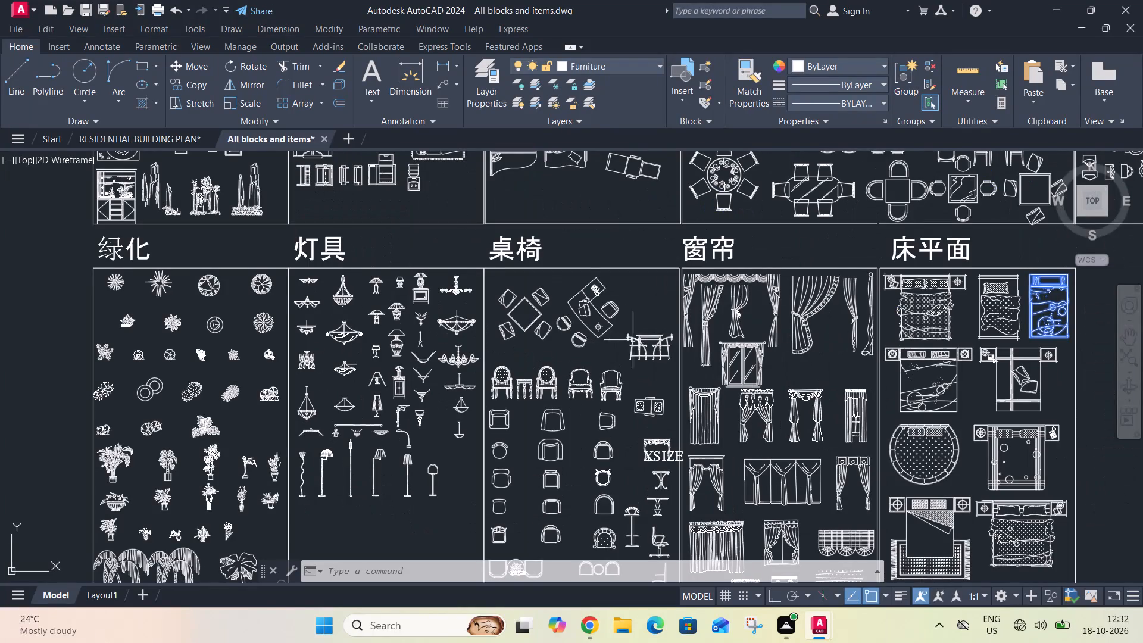
pyautogui.moveTo(570, 334); pyautogui.dragTo(651, 211, button='middle')
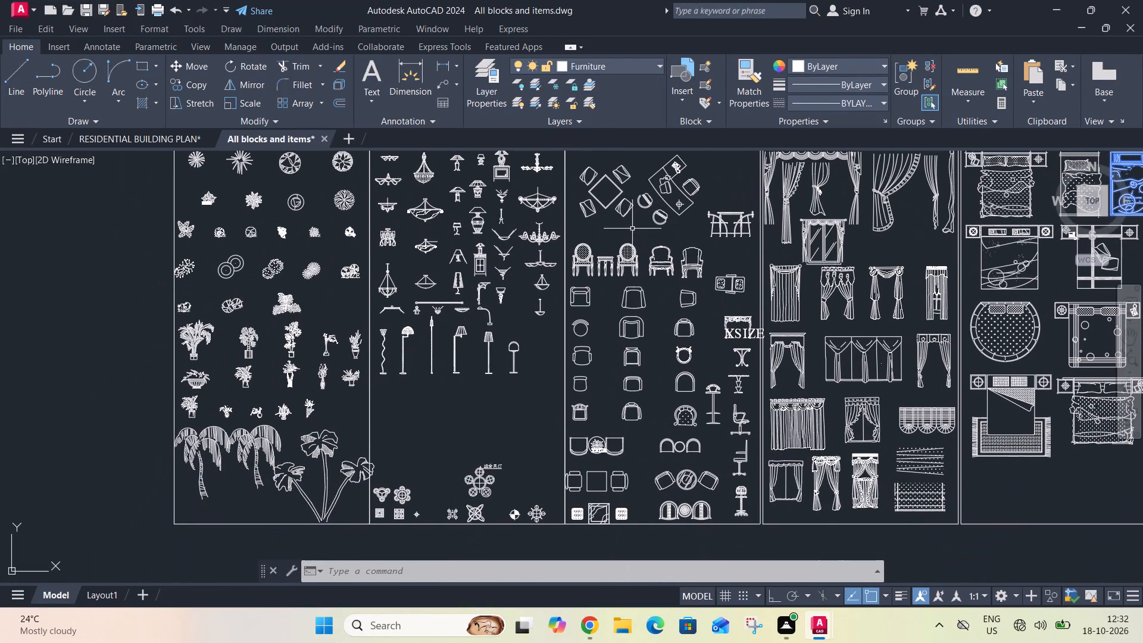
pyautogui.moveTo(668, 289); pyautogui.dragTo(653, 245, button='middle')
pyautogui.scroll(2, 639, 395)
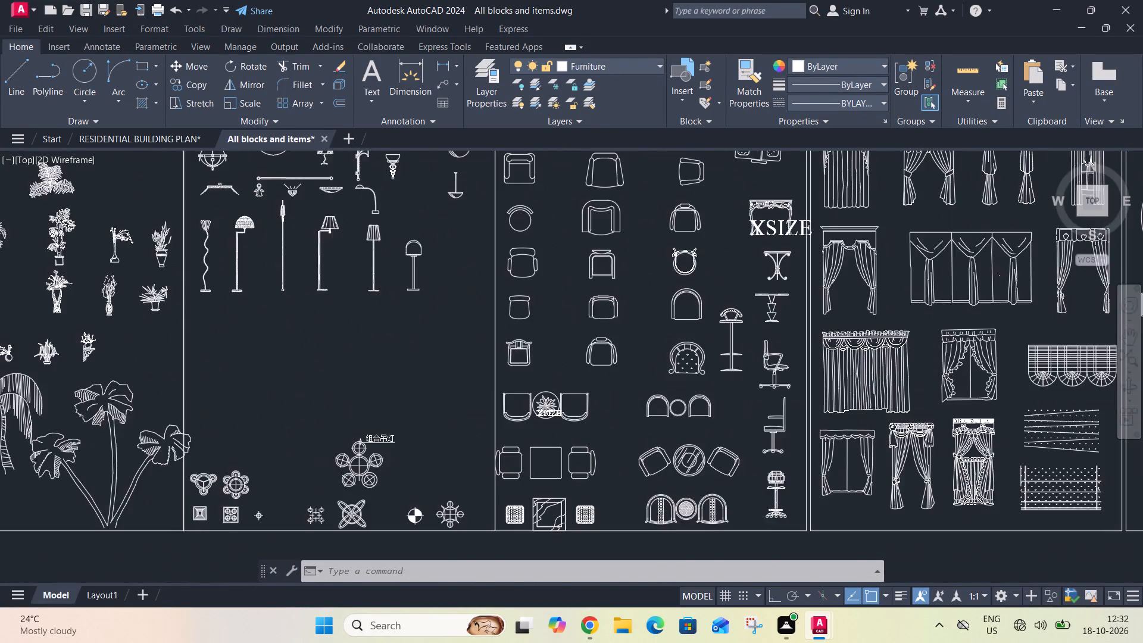
pyautogui.scroll(-1, 535, 367)
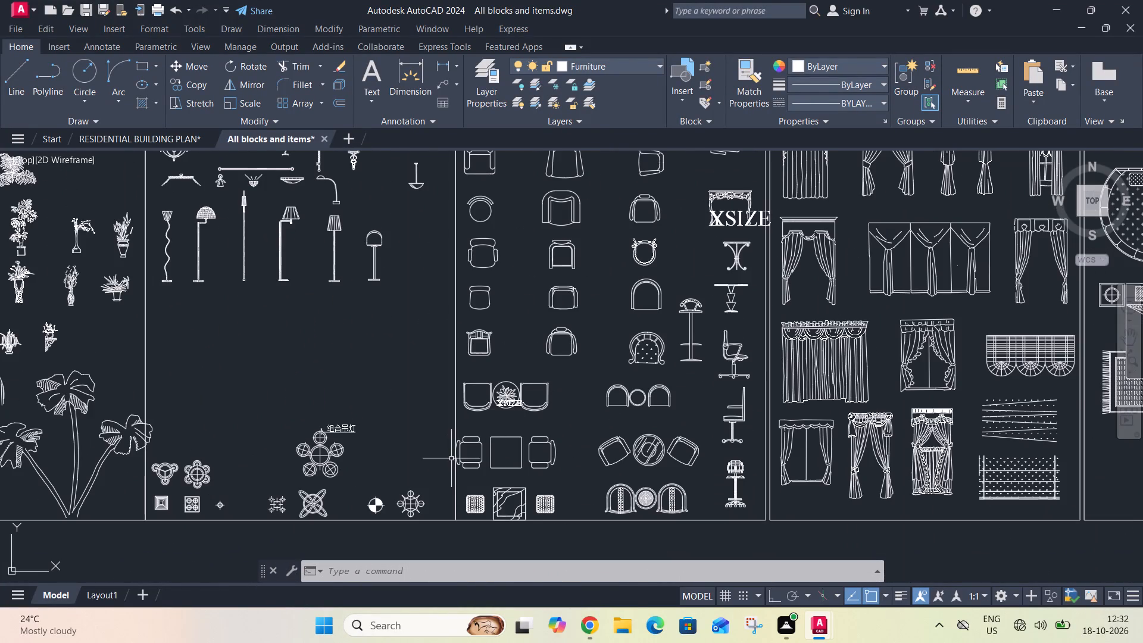
pyautogui.scroll(2, 447, 464)
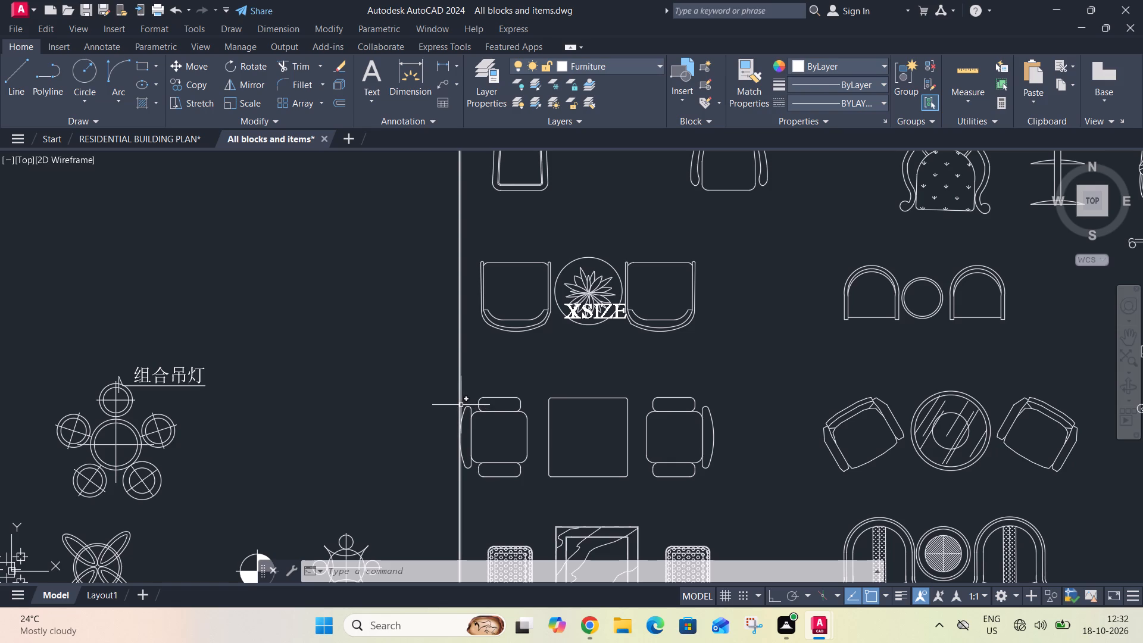
pyautogui.scroll(3, 464, 405)
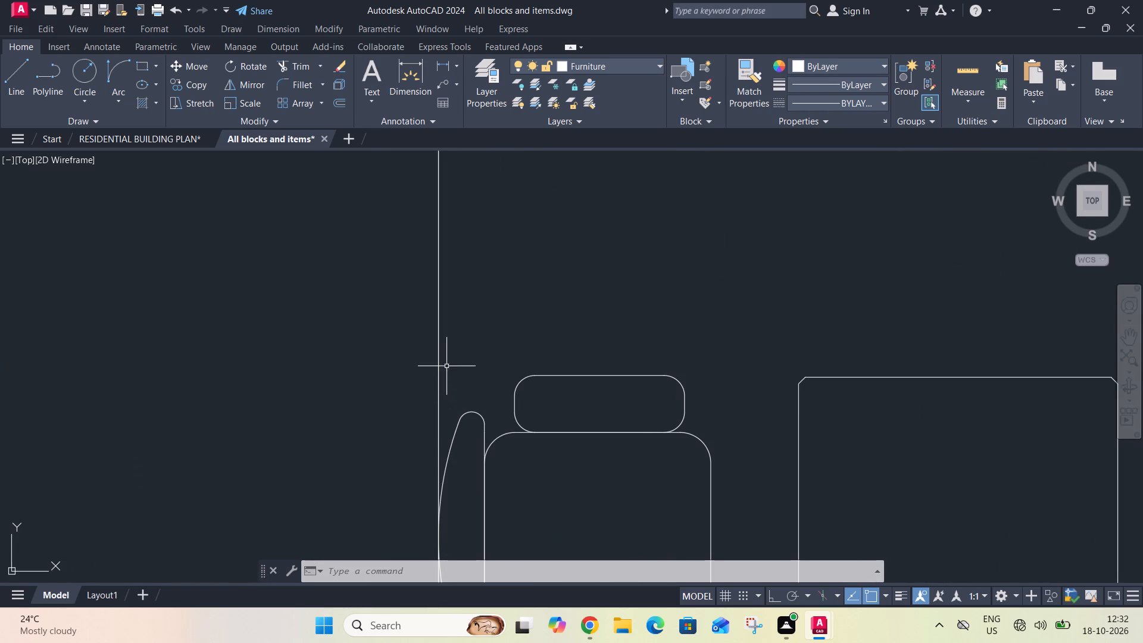
pyautogui.moveTo(446, 364); pyautogui.dragTo(454, 367)
pyautogui.scroll(-2, 598, 419)
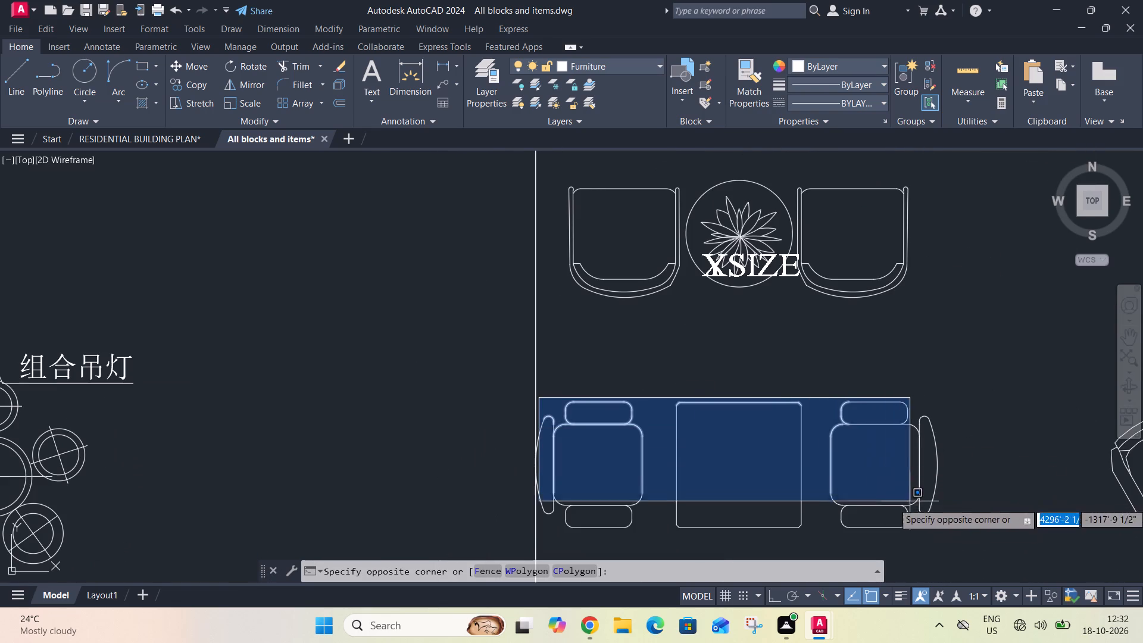
pyautogui.click(956, 539)
pyautogui.scroll(3, 592, 455)
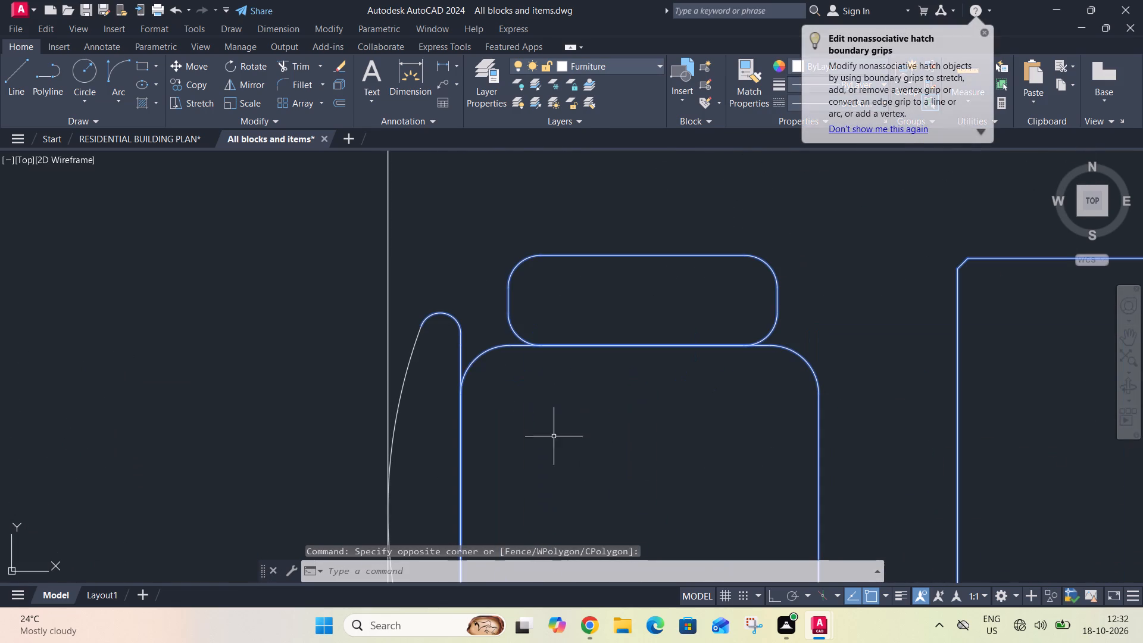
pyautogui.click(441, 356)
pyautogui.click(403, 377)
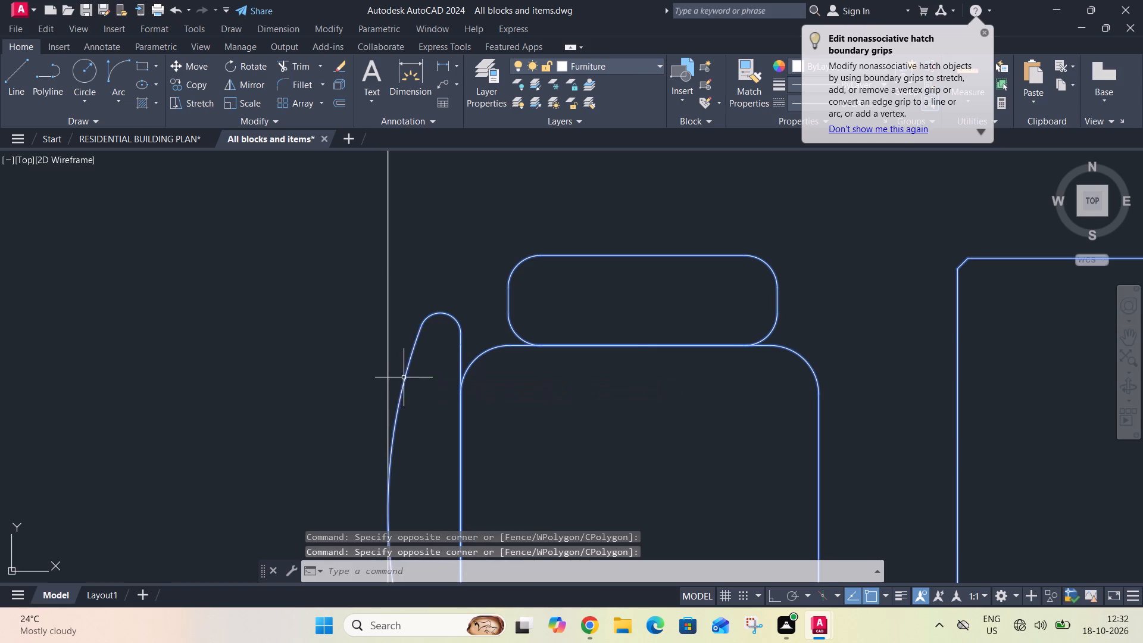
pyautogui.scroll(-4, 425, 324)
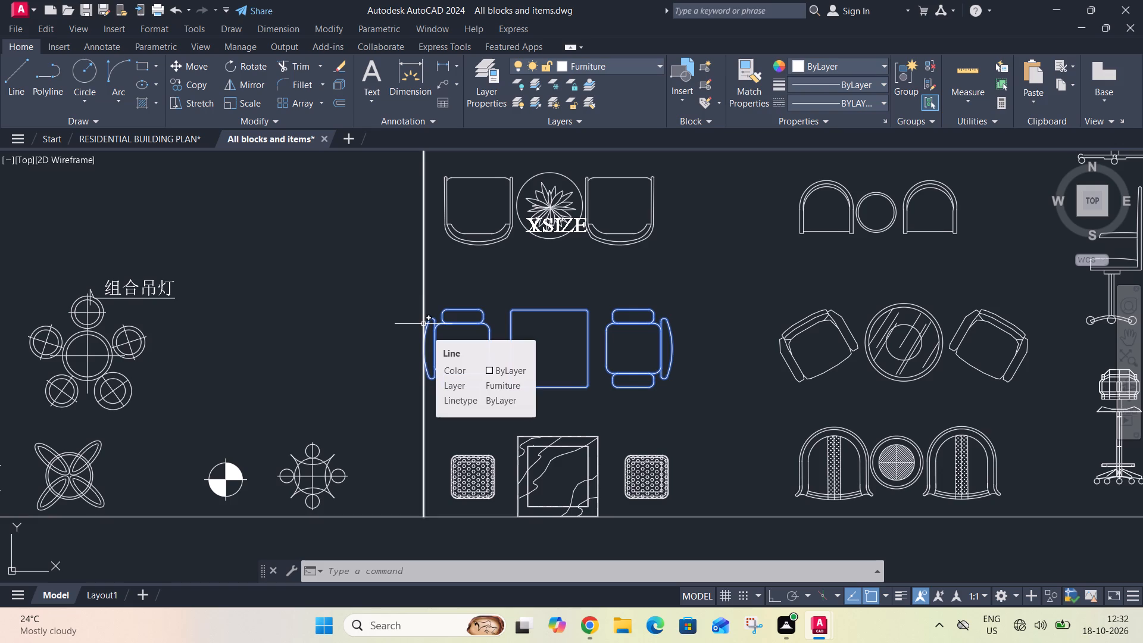
# Copy all the selected furniture and sanitary blocks and paste them into the RESIDENTIAL BUILDING PLAN drawing, in the empty area beside the floor plan.
pyautogui.hotkey('ctrl', 'c')
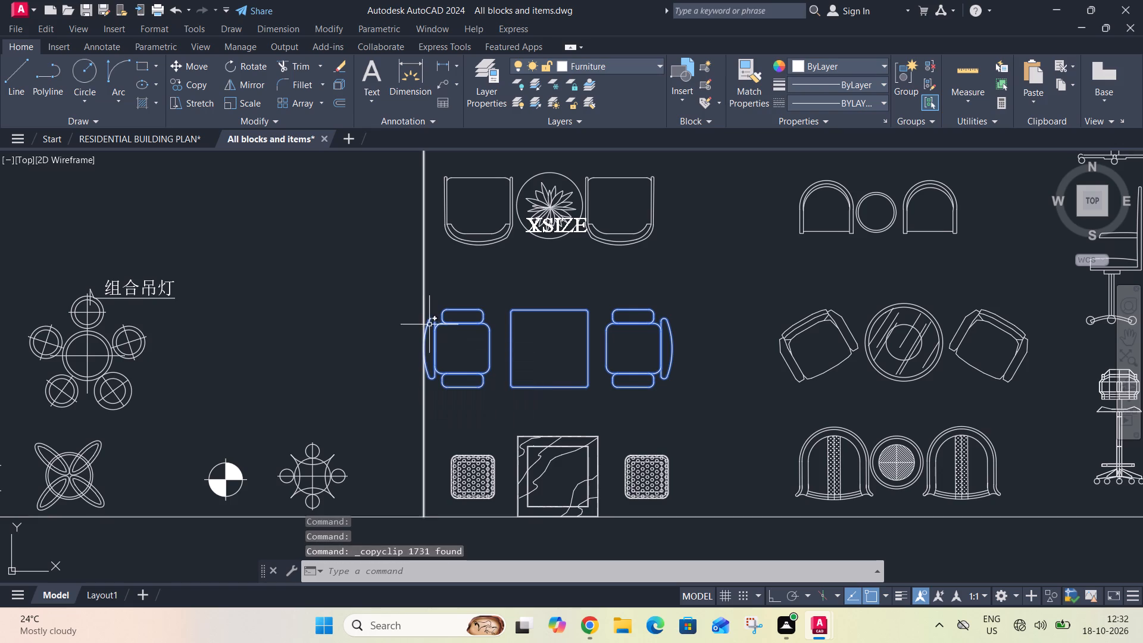
pyautogui.click(161, 136)
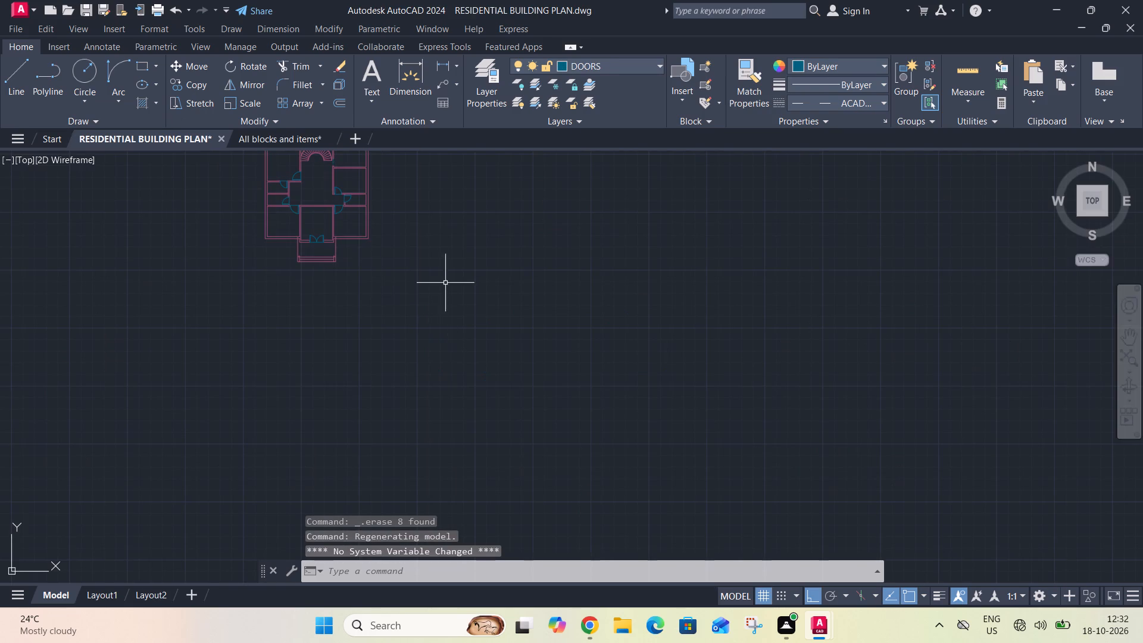
pyautogui.click(448, 278)
pyautogui.hotkey('ctrl', 'v')
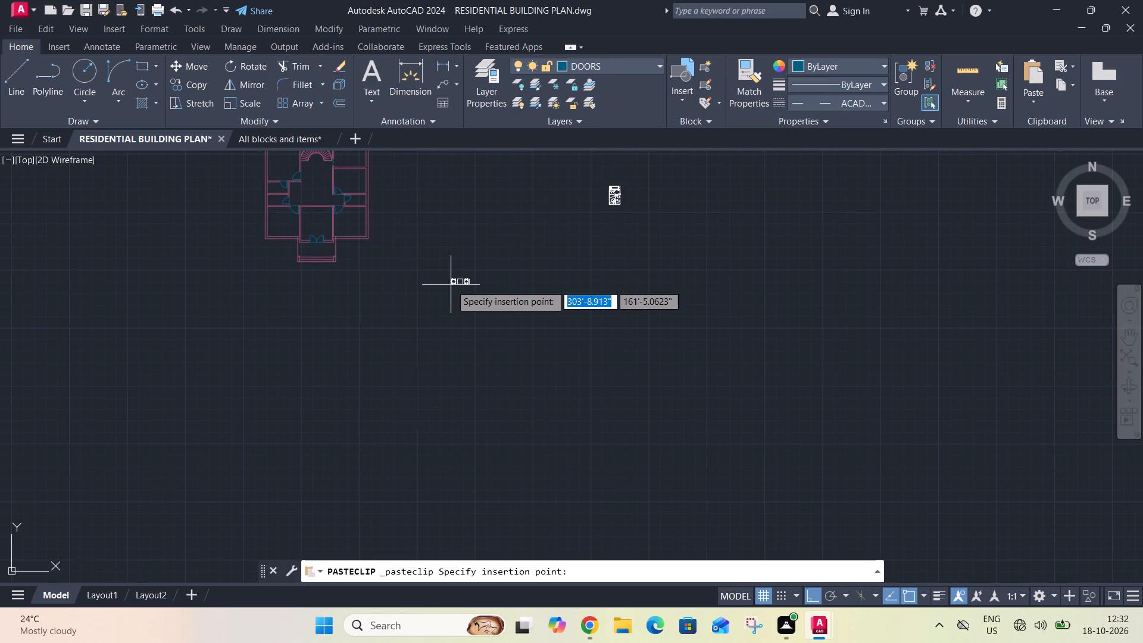
pyautogui.press('Return')
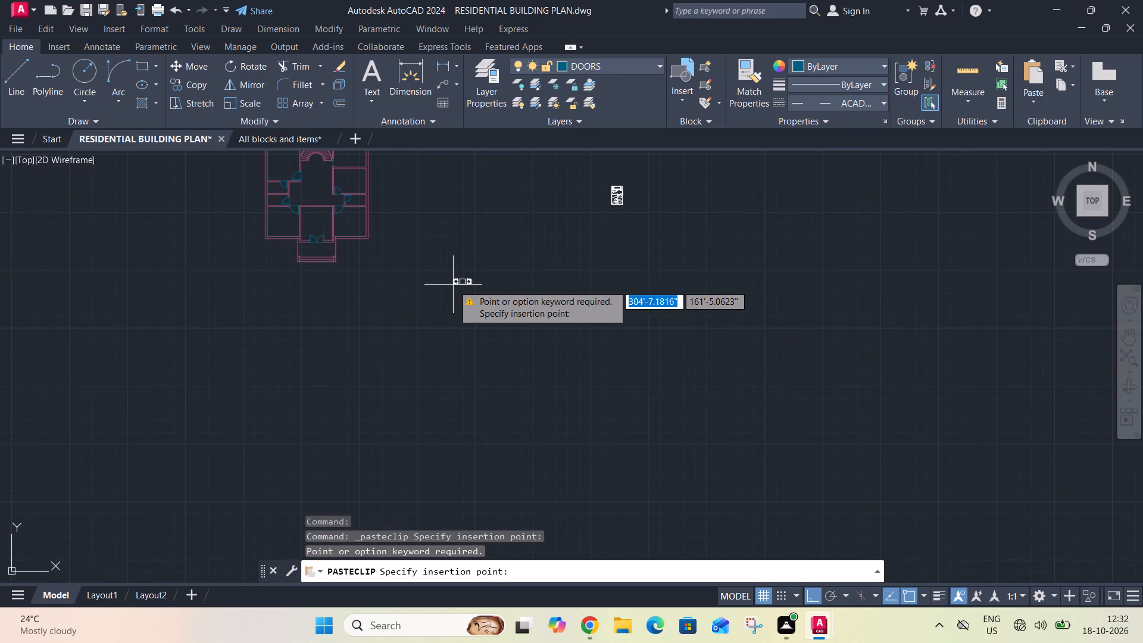
pyautogui.click(453, 285)
# Copy the pasted bed from its top edge into the plan's lower-left room, headboard against the upper wall, with Ortho off.
pyautogui.scroll(2, 558, 183)
pyautogui.scroll(-2, 472, 277)
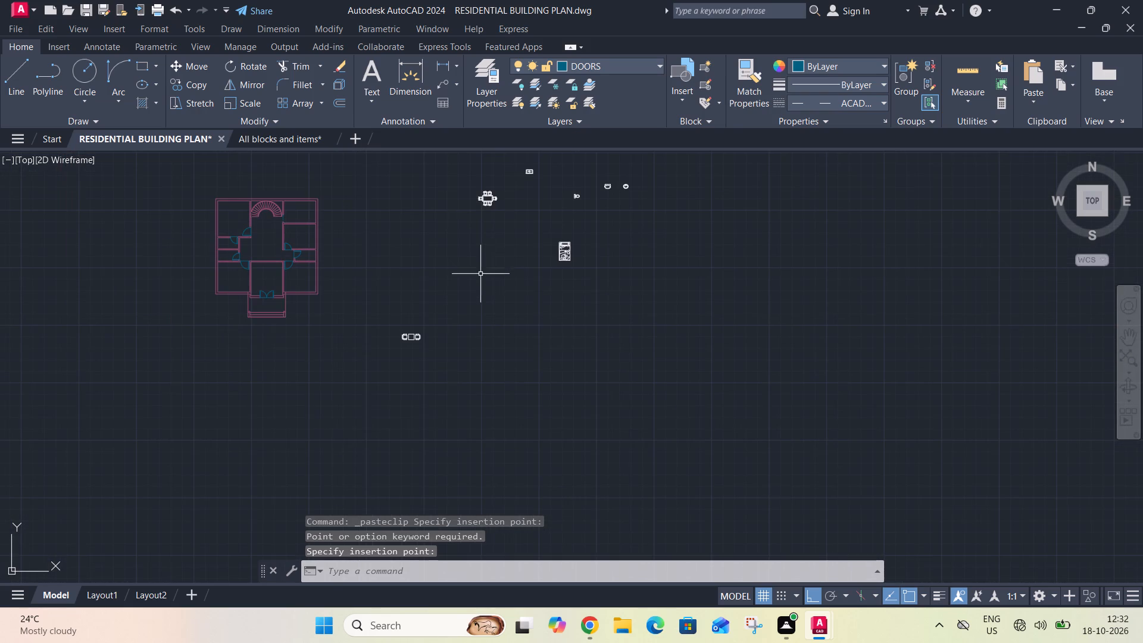
pyautogui.scroll(2, 549, 232)
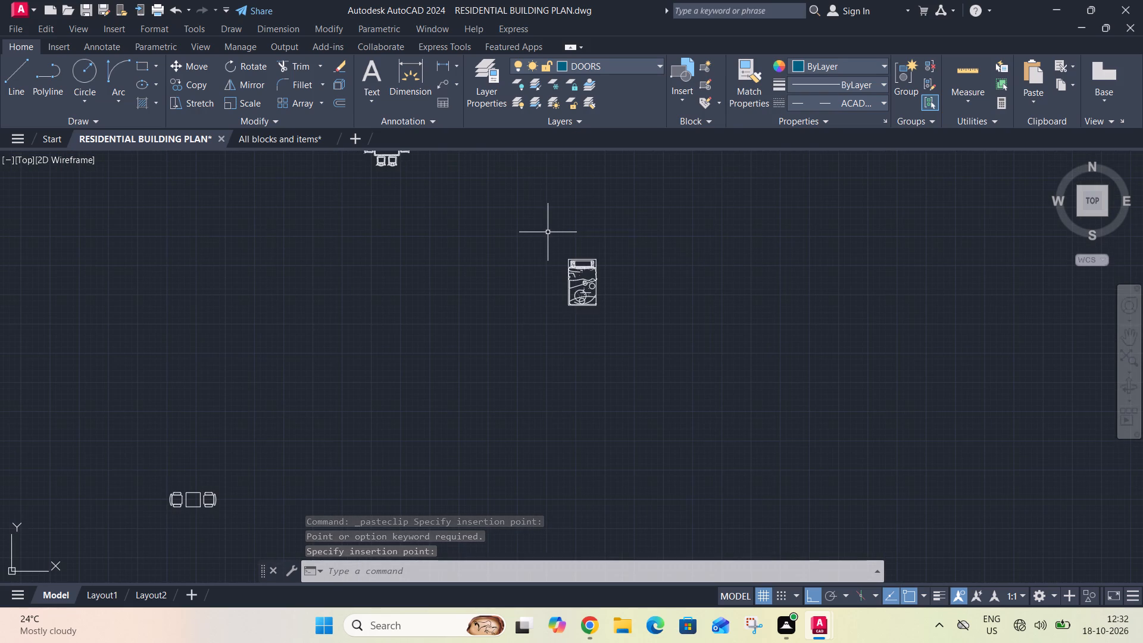
pyautogui.moveTo(538, 244); pyautogui.dragTo(545, 244)
pyautogui.click(635, 338)
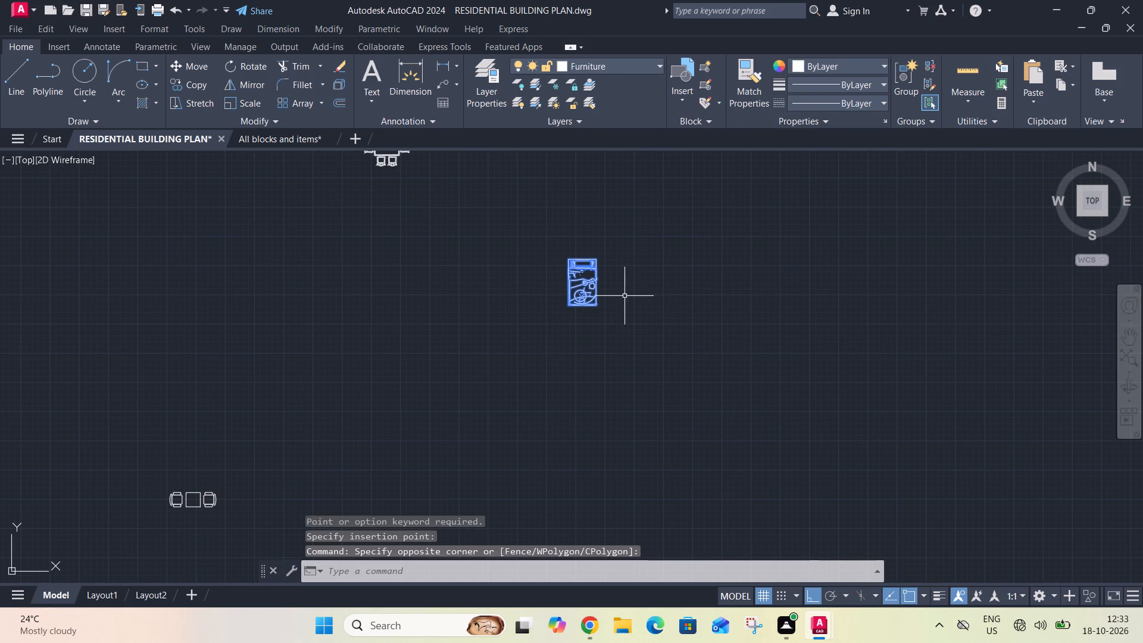
pyautogui.press('c')
pyautogui.press('o')
pyautogui.press('space')
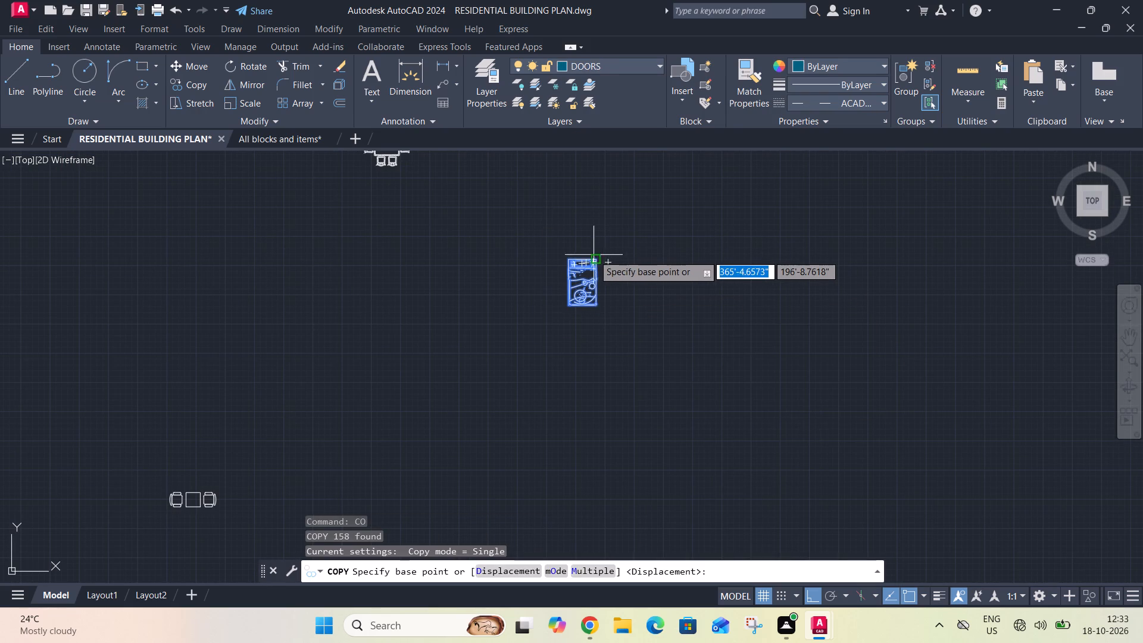
pyautogui.scroll(2, 585, 258)
pyautogui.click(574, 258)
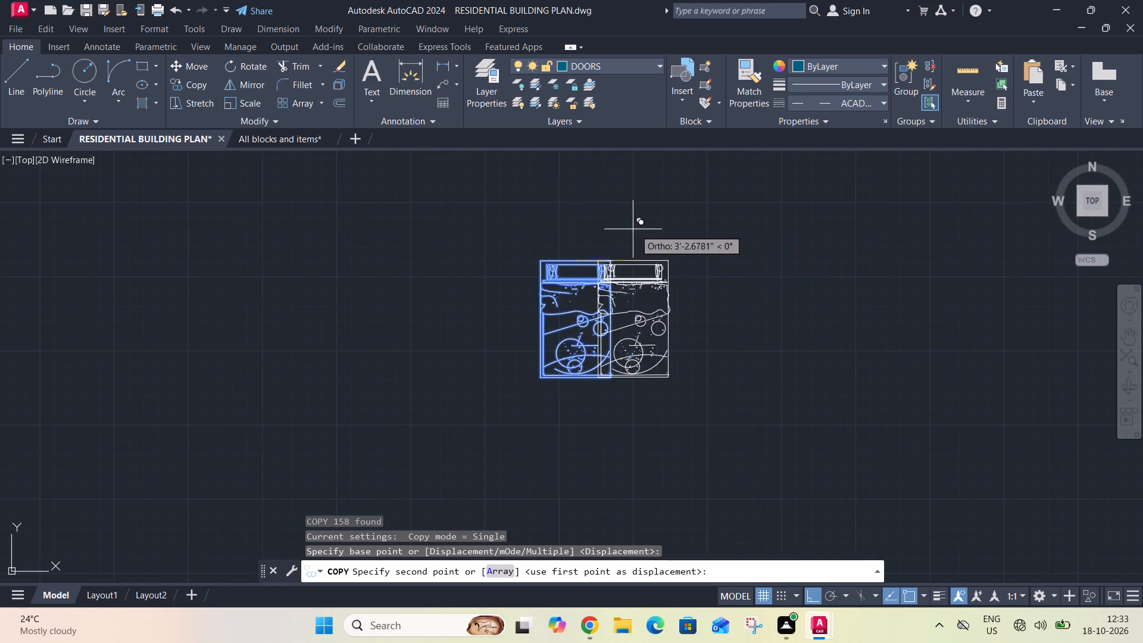
pyautogui.scroll(-4, 646, 229)
pyautogui.scroll(3, 360, 274)
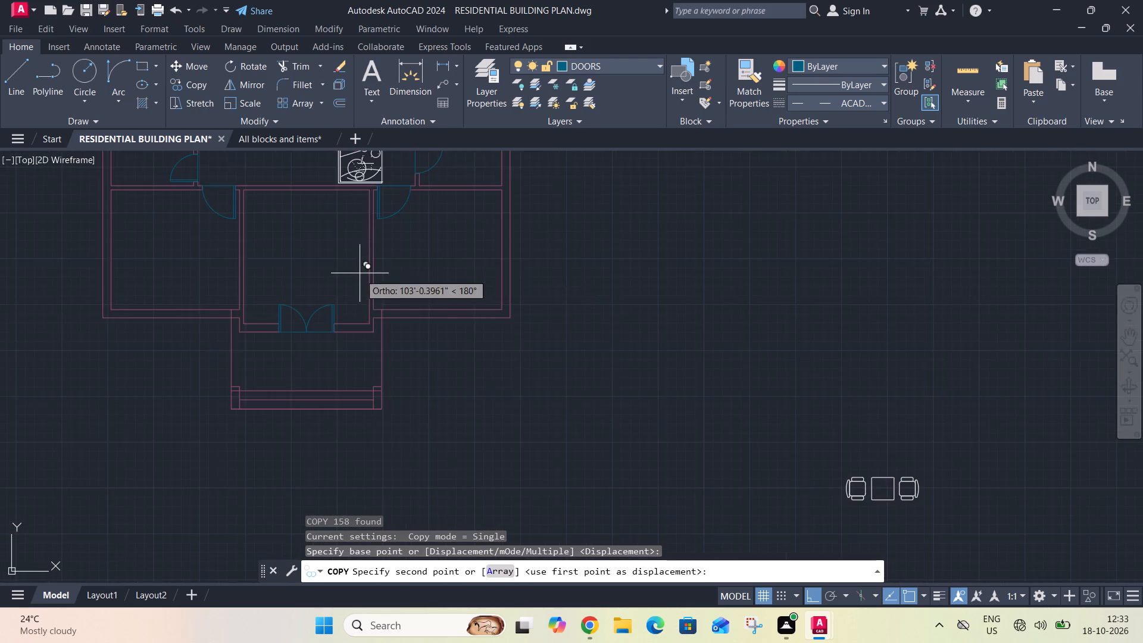
pyautogui.scroll(1, 359, 273)
pyautogui.moveTo(388, 319); pyautogui.dragTo(1016, 323, button='middle')
pyautogui.scroll(1, 1016, 323)
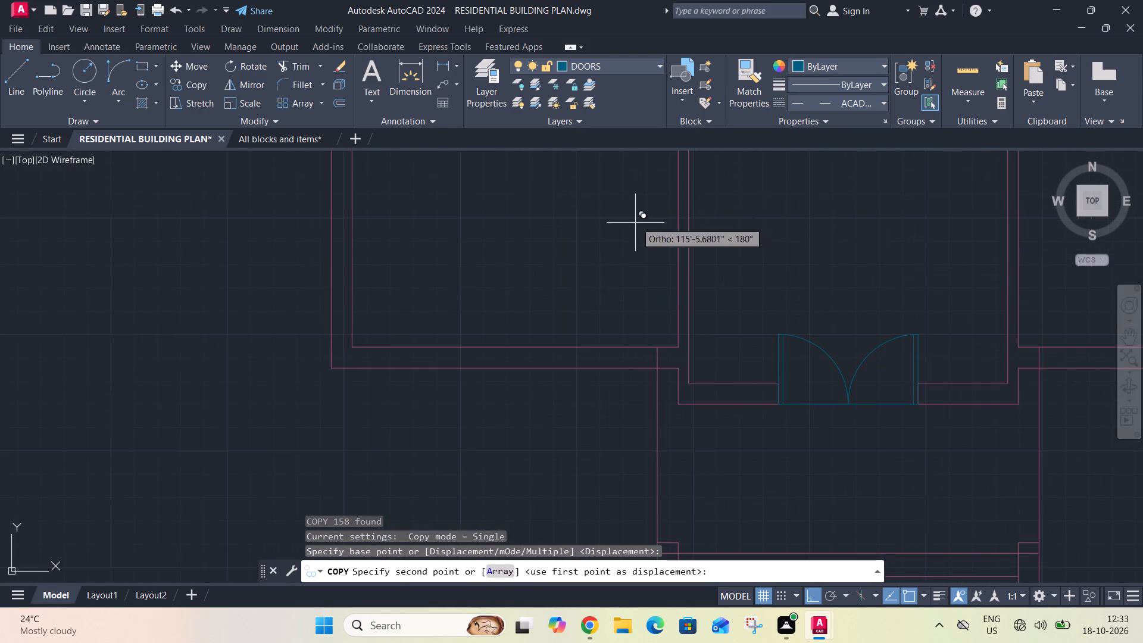
pyautogui.scroll(-3, 635, 224)
pyautogui.scroll(2, 580, 195)
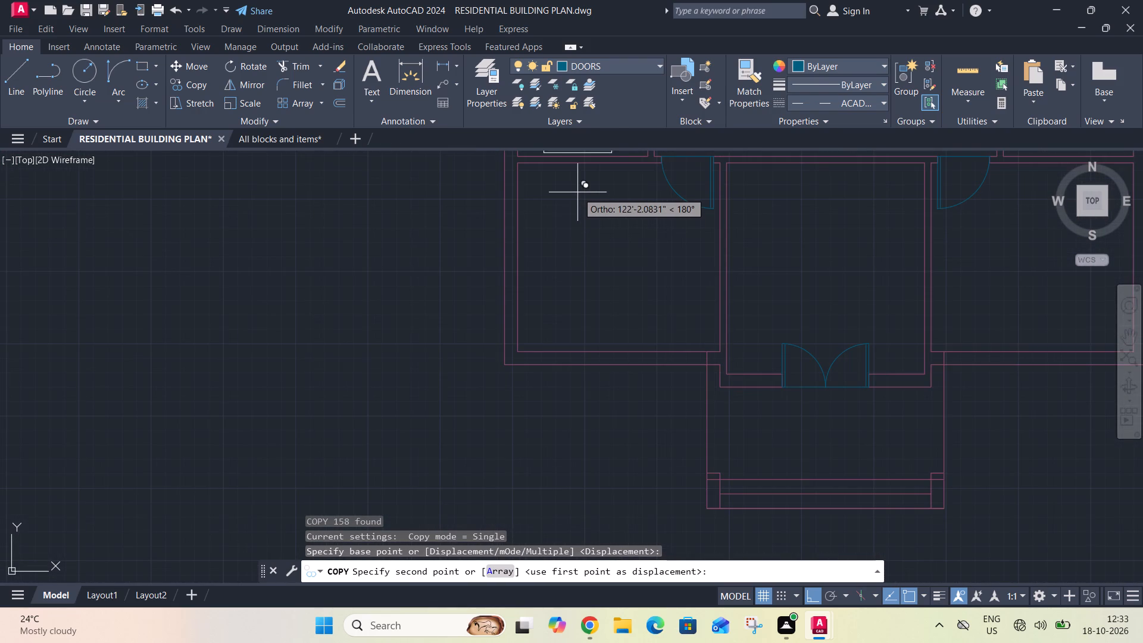
pyautogui.press('F8')
pyautogui.scroll(1, 558, 168)
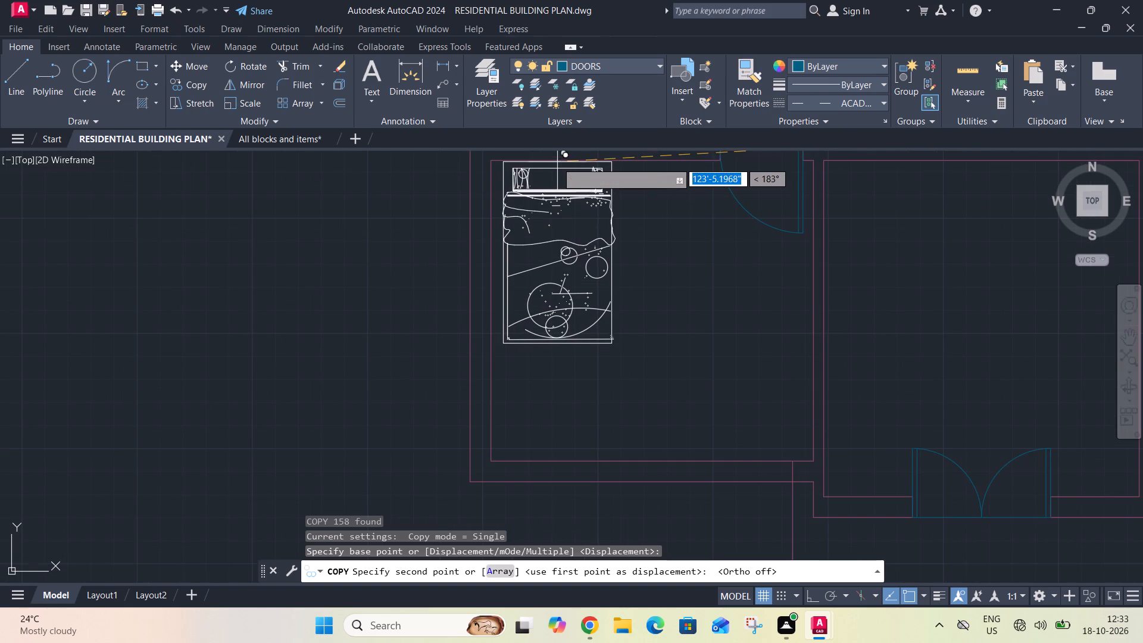
pyautogui.scroll(2, 556, 160)
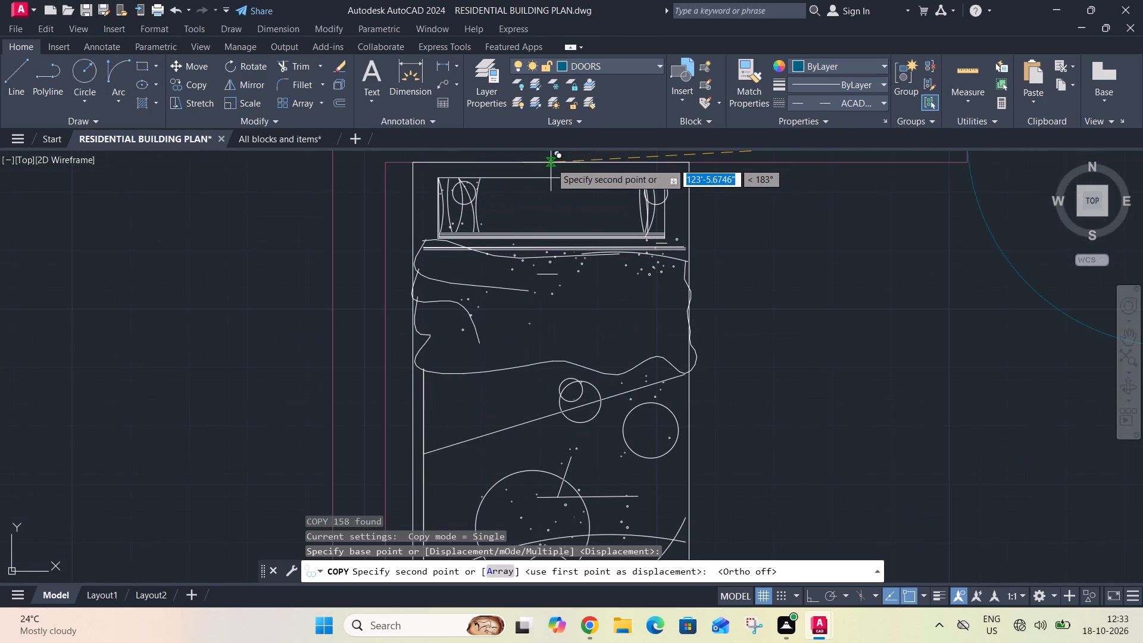
pyautogui.click(551, 163)
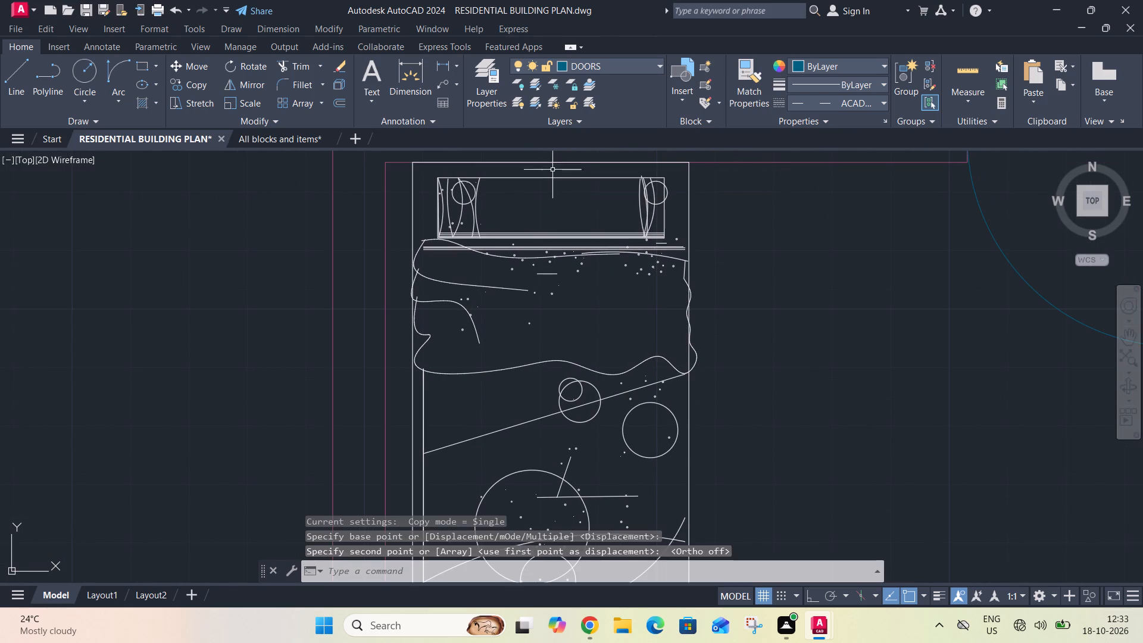
# Copy the pasted bed from its top edge into the plan's lower-right room, headboard against the upper wall.
pyautogui.scroll(-4, 556, 189)
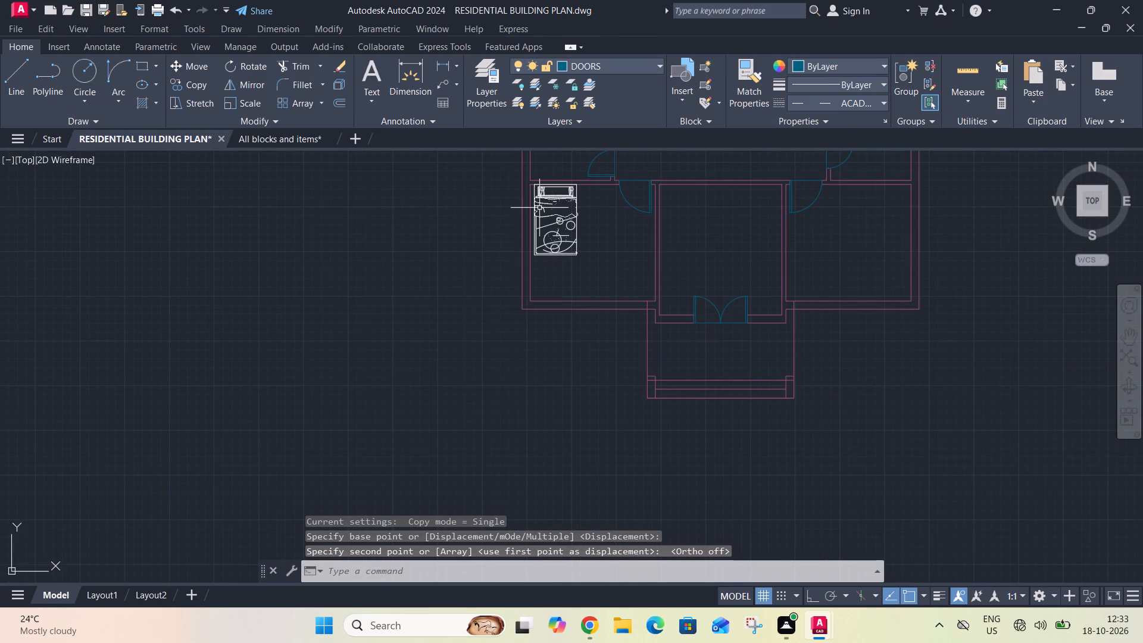
pyautogui.scroll(-1, 499, 202)
pyautogui.moveTo(572, 208); pyautogui.dragTo(426, 373, button='middle')
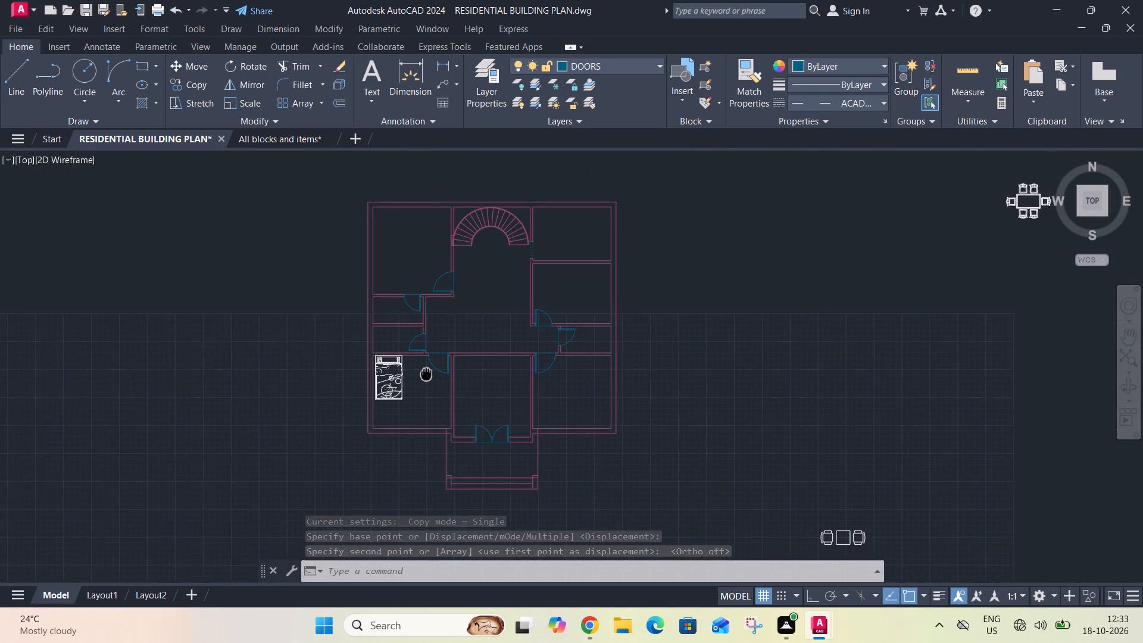
pyautogui.moveTo(426, 373); pyautogui.dragTo(380, 374, button='middle')
pyautogui.moveTo(774, 384); pyautogui.dragTo(534, 352, button='middle')
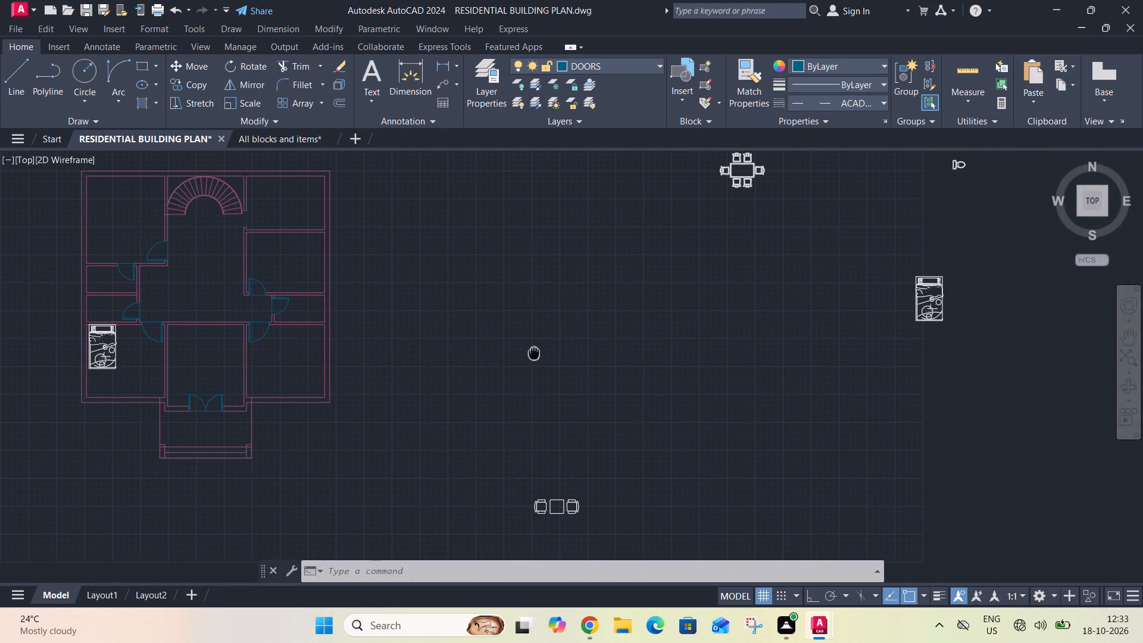
pyautogui.moveTo(867, 219); pyautogui.dragTo(870, 240)
pyautogui.click(982, 333)
pyautogui.press('c')
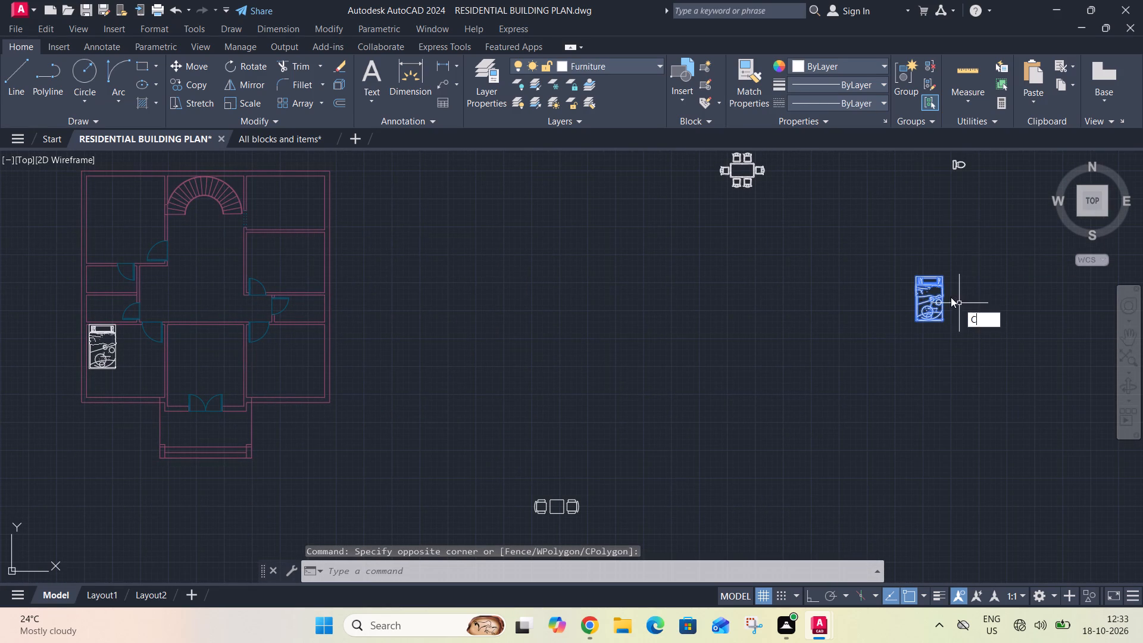
pyautogui.press('o')
pyautogui.press('space')
pyautogui.scroll(4, 925, 273)
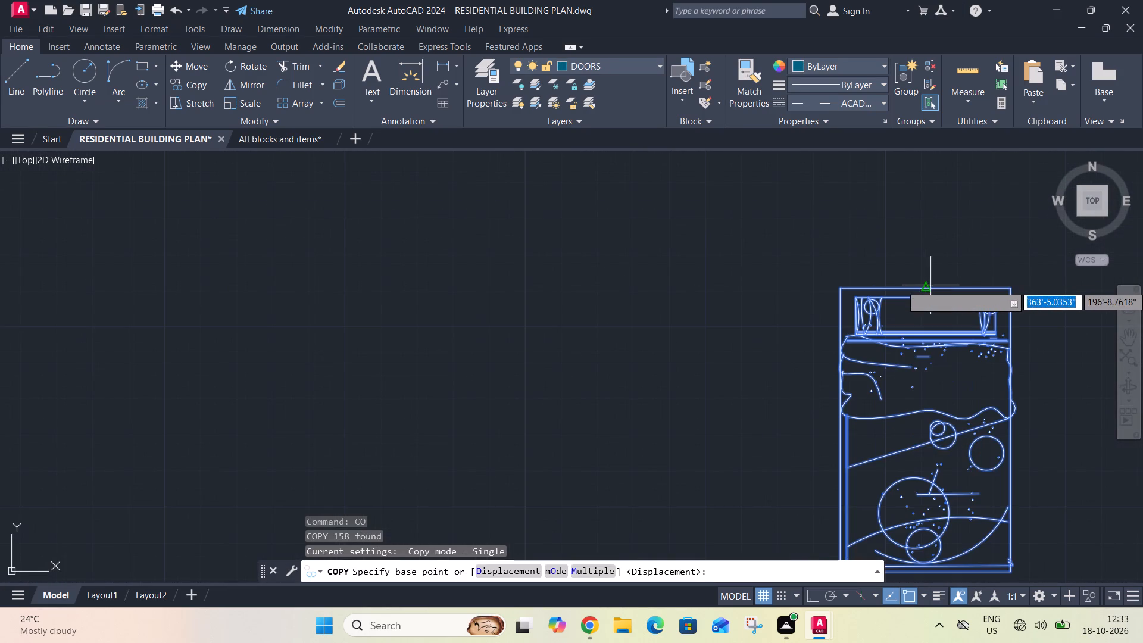
pyautogui.click(925, 284)
pyautogui.scroll(-6, 928, 249)
pyautogui.scroll(1, 816, 277)
pyautogui.scroll(1, 740, 260)
pyautogui.scroll(1, 626, 269)
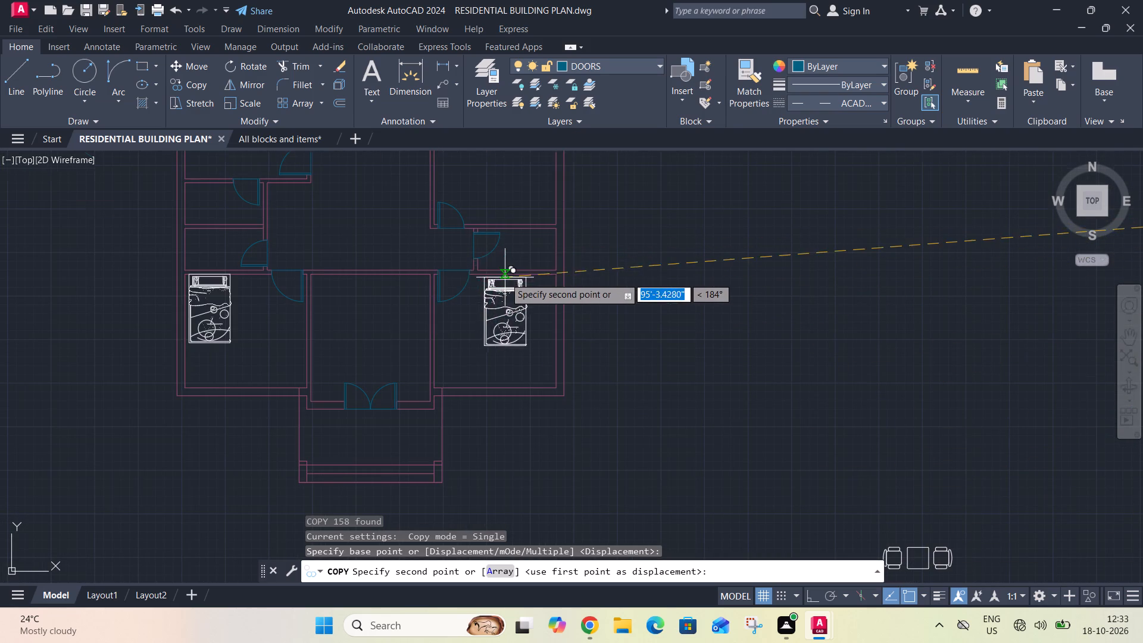
pyautogui.scroll(3, 505, 277)
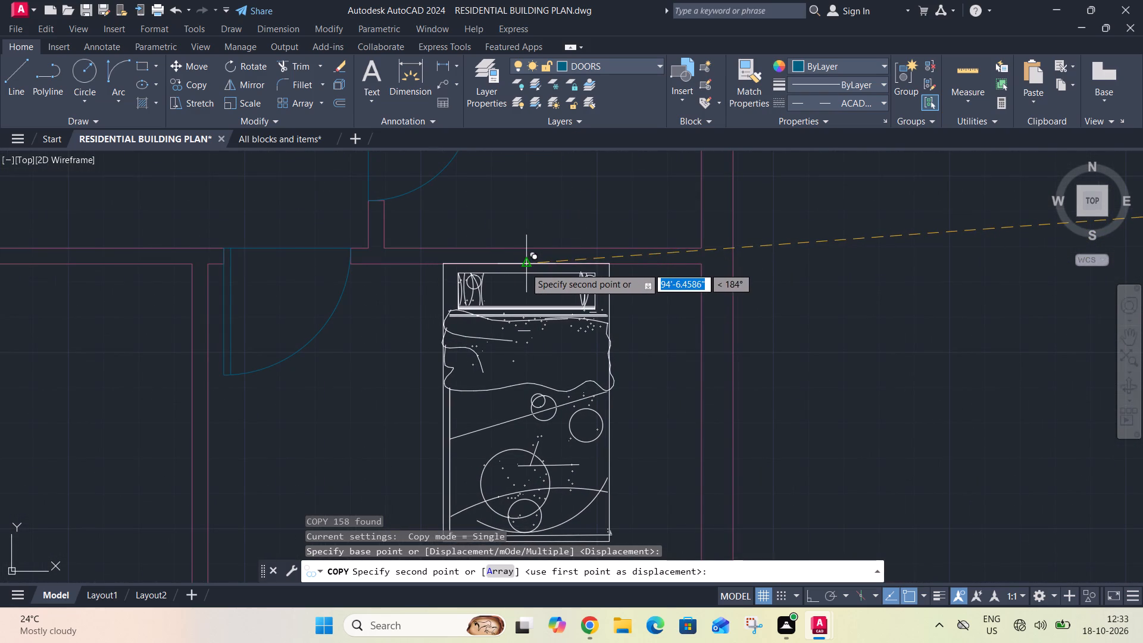
pyautogui.click(525, 267)
# Copy the pasted bed from its top edge into the plan's upper-left room, headboard against the top wall.
pyautogui.scroll(-1, 529, 269)
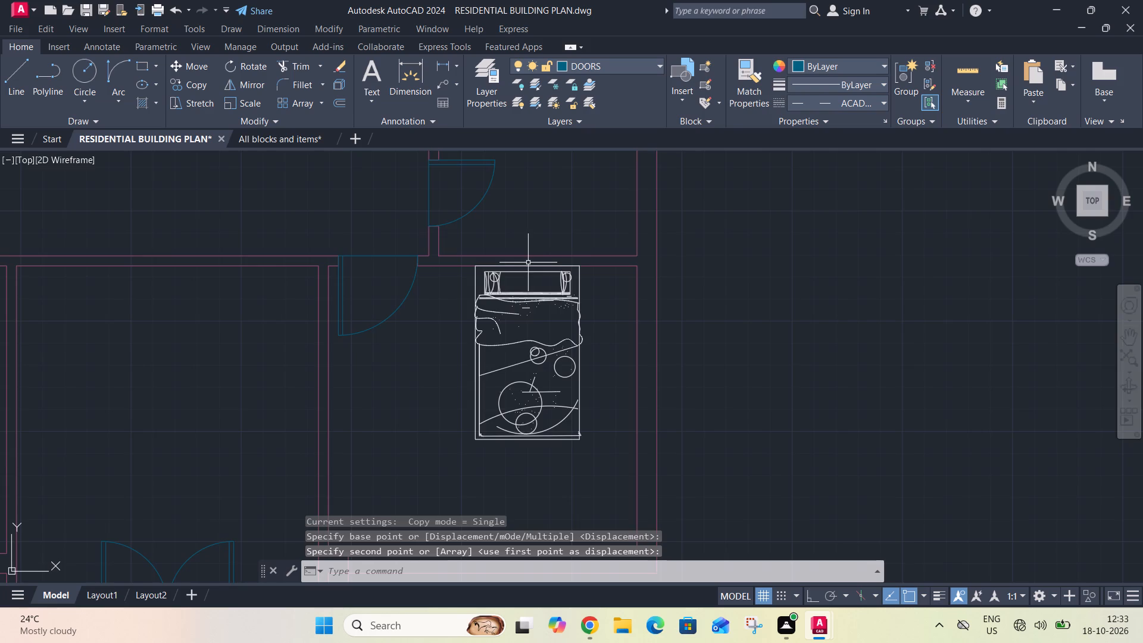
pyautogui.scroll(-4, 526, 263)
pyautogui.moveTo(610, 261); pyautogui.dragTo(541, 341, button='middle')
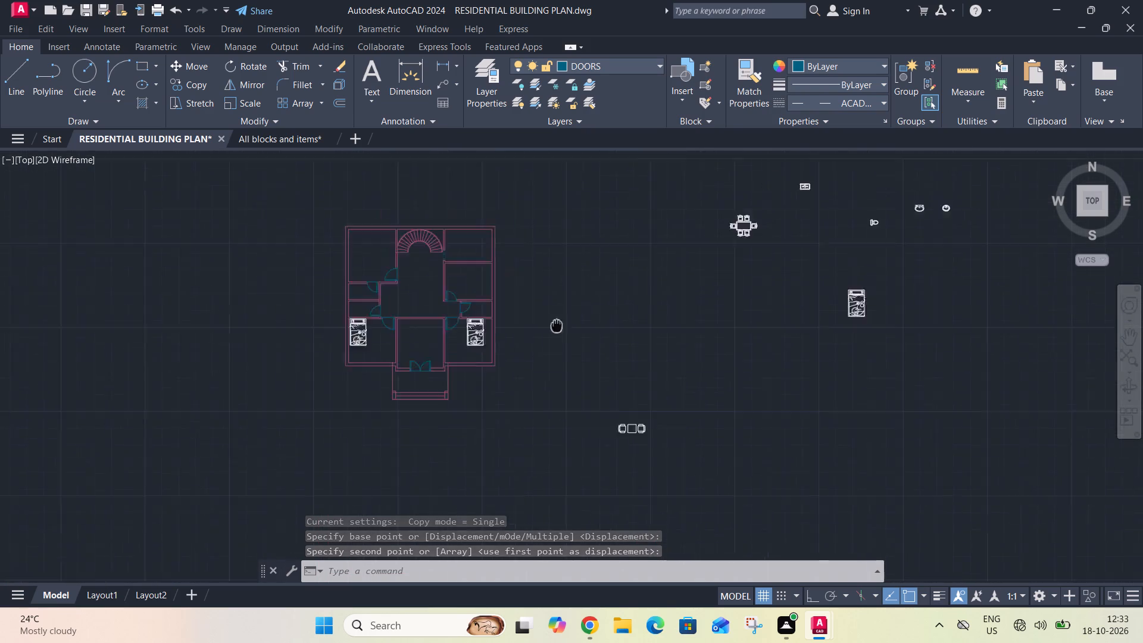
pyautogui.moveTo(541, 341); pyautogui.dragTo(433, 419, button='middle')
pyautogui.moveTo(694, 369); pyautogui.dragTo(722, 389)
pyautogui.click(773, 439)
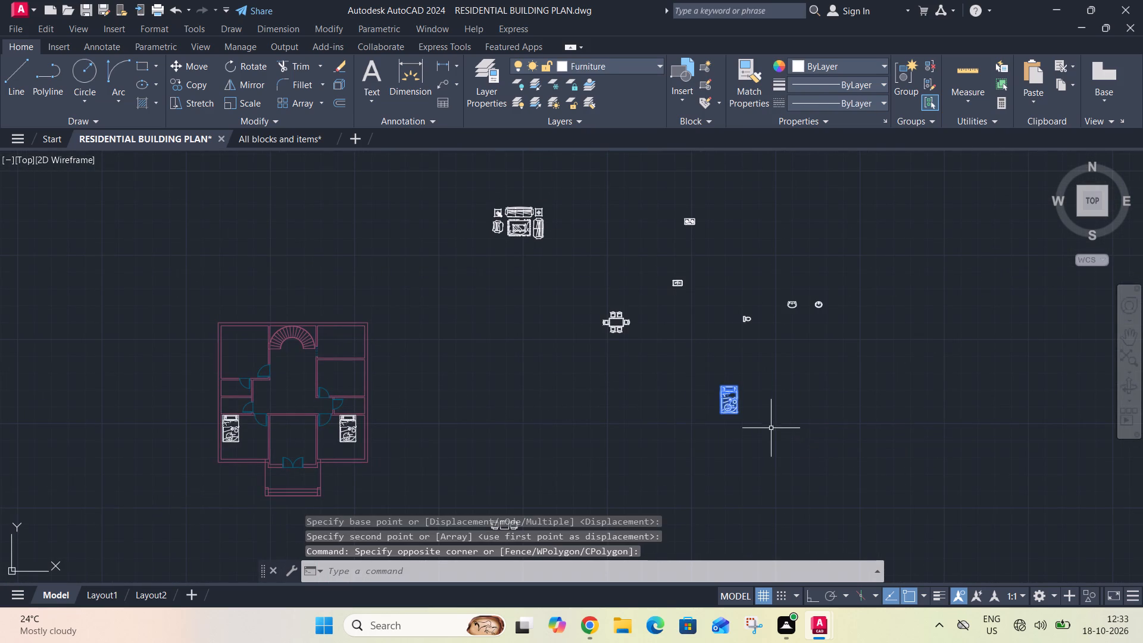
pyautogui.press('c')
pyautogui.moveTo(792, 464); pyautogui.dragTo(789, 456)
pyautogui.scroll(4, 727, 388)
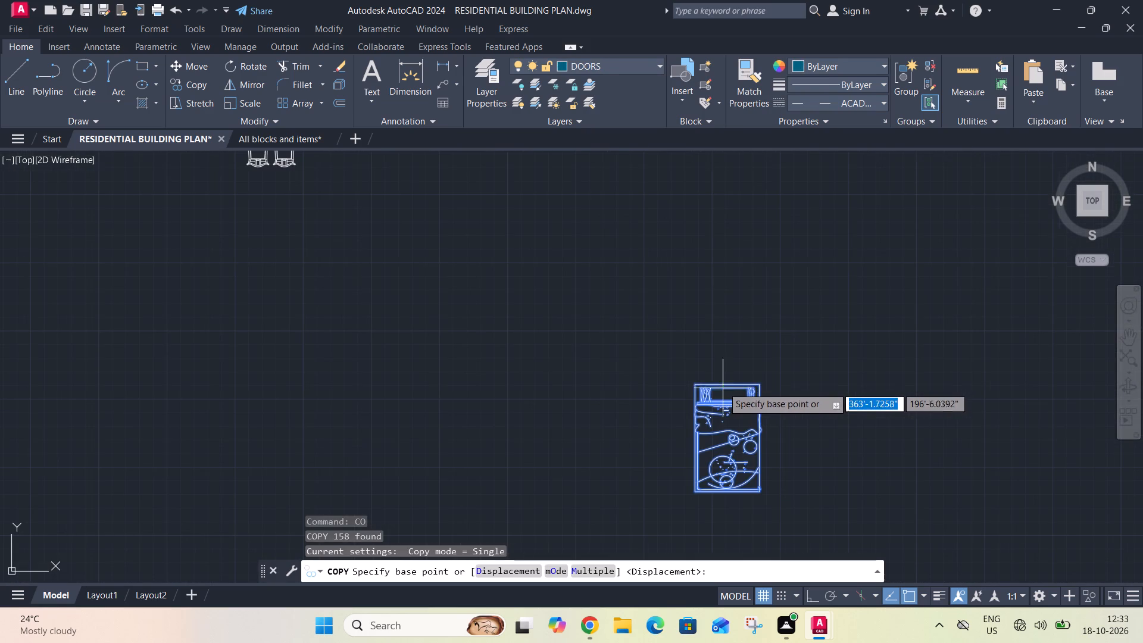
pyautogui.click(727, 382)
pyautogui.scroll(-5, 760, 324)
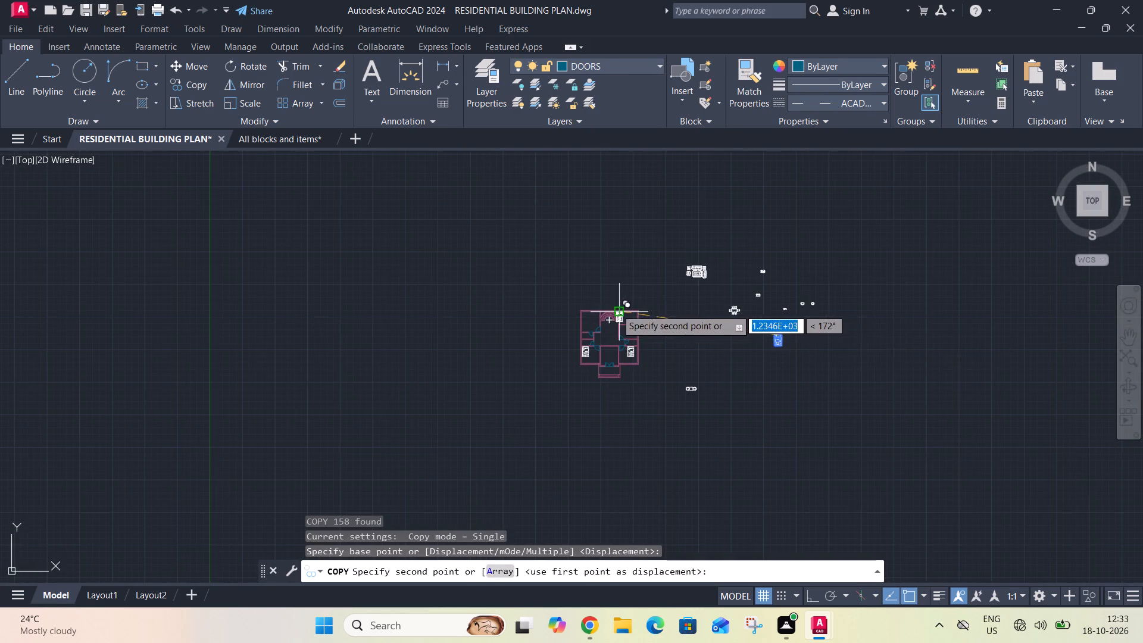
pyautogui.scroll(4, 610, 309)
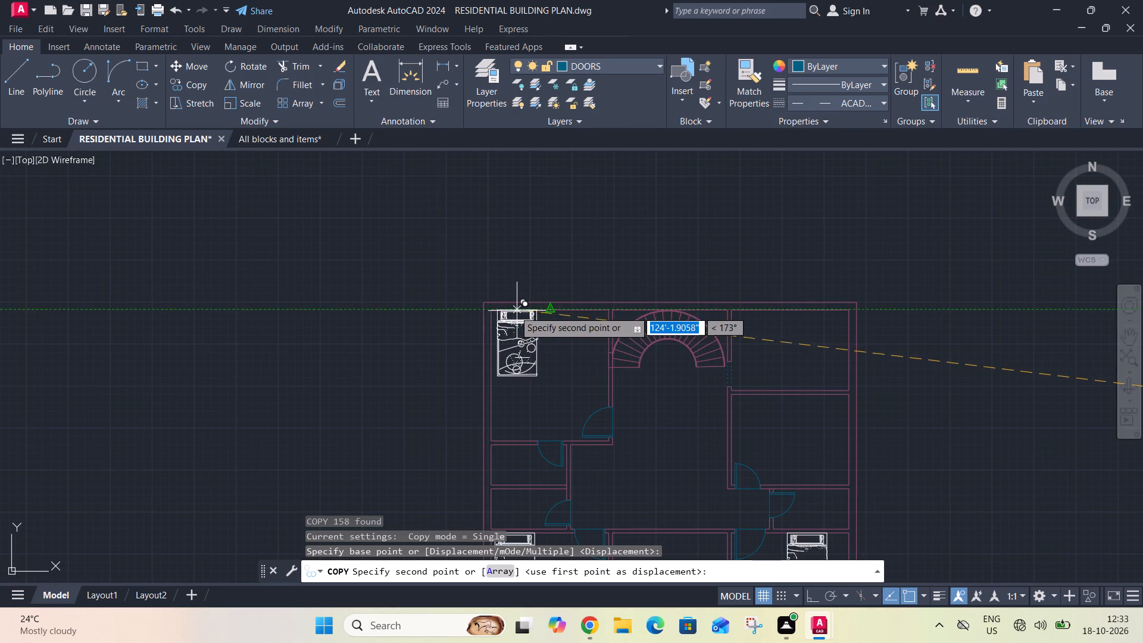
pyautogui.scroll(4, 513, 310)
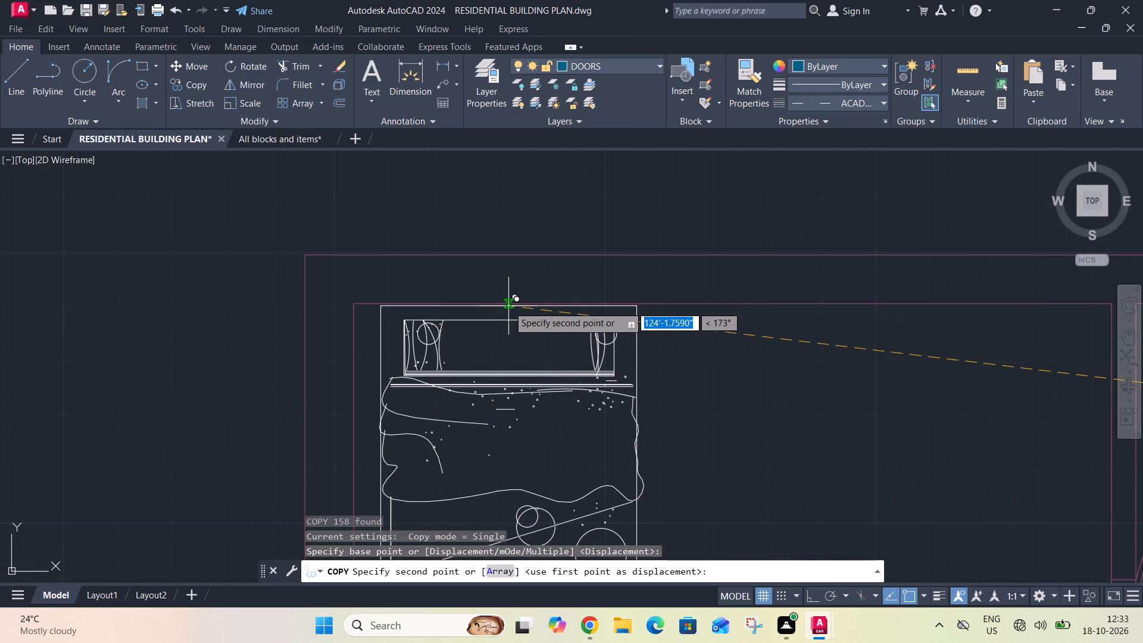
pyautogui.click(510, 305)
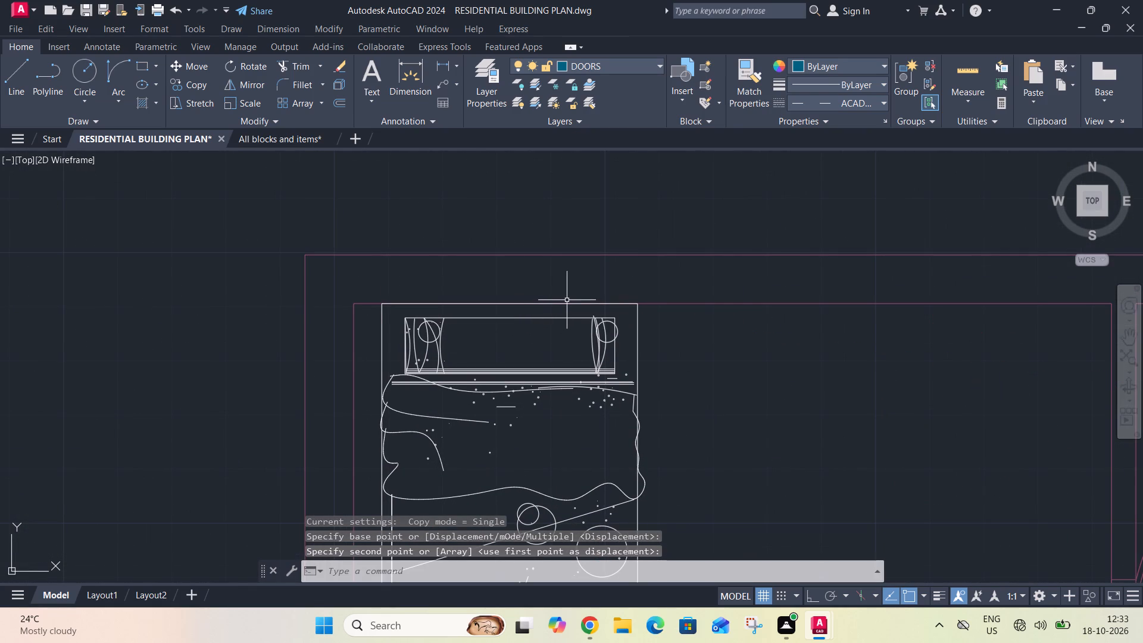
# Rotate the pasted set of two armchairs and square table by 90° about the table, with Ortho on.
pyautogui.scroll(-3, 567, 298)
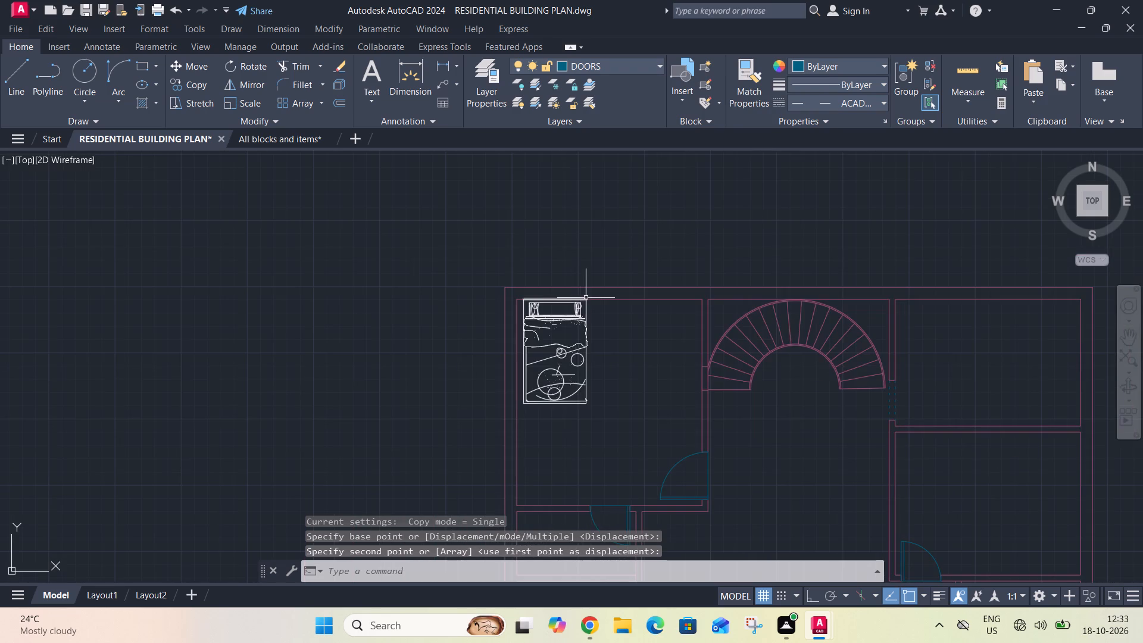
pyautogui.scroll(-4, 586, 299)
pyautogui.scroll(2, 727, 413)
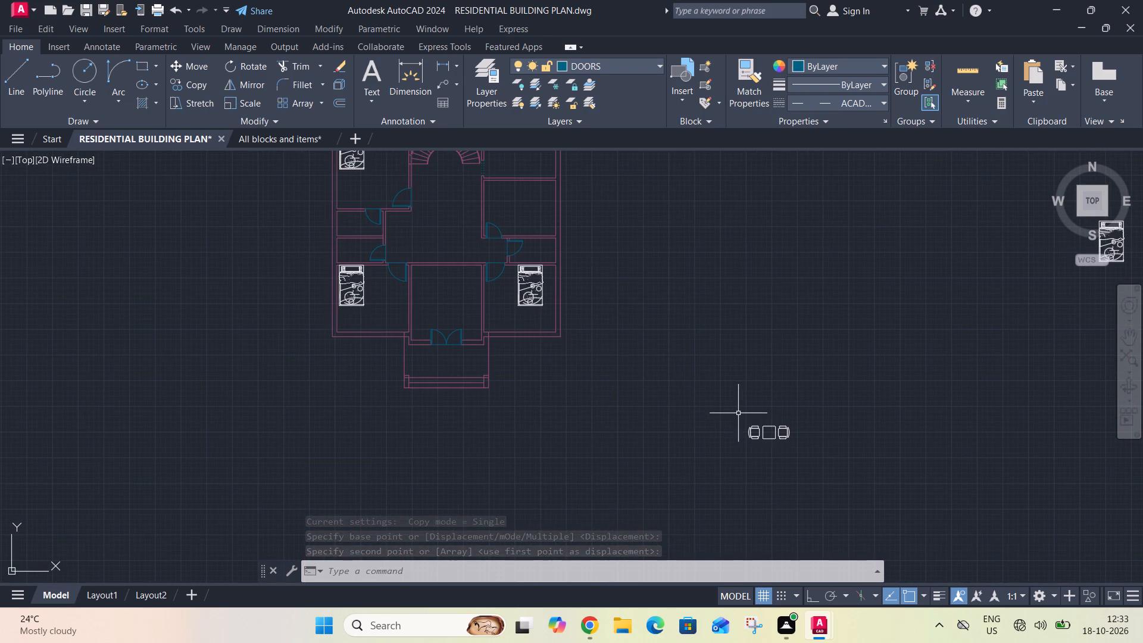
pyautogui.moveTo(736, 410); pyautogui.dragTo(744, 416)
pyautogui.click(797, 448)
pyautogui.press('r')
pyautogui.press('o')
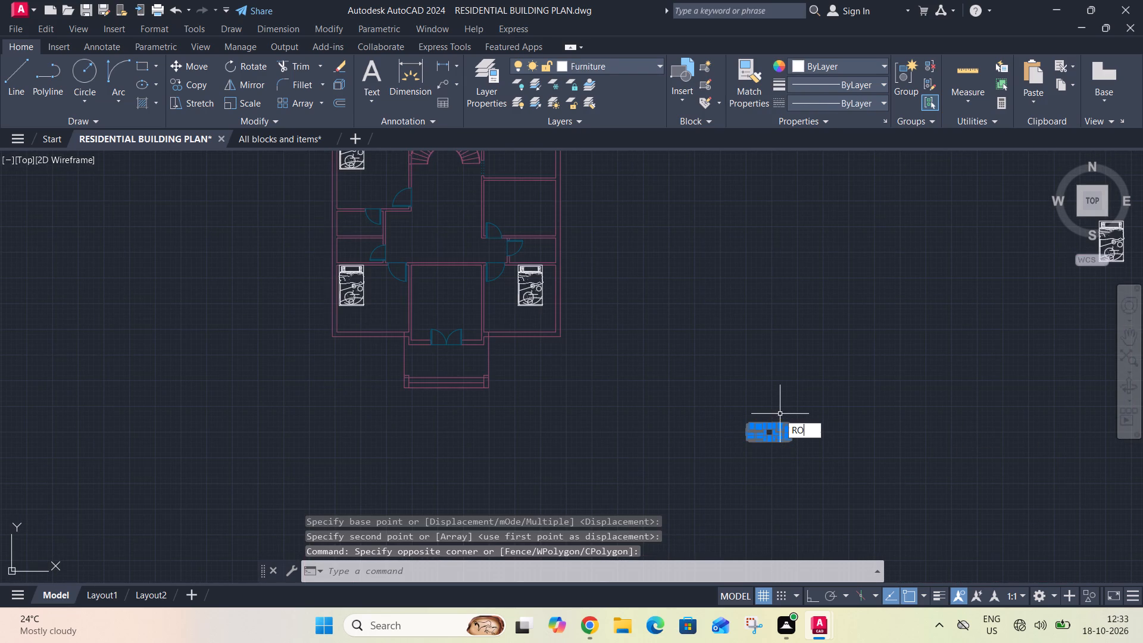
pyautogui.press('space')
pyautogui.press('F8')
pyautogui.click(770, 433)
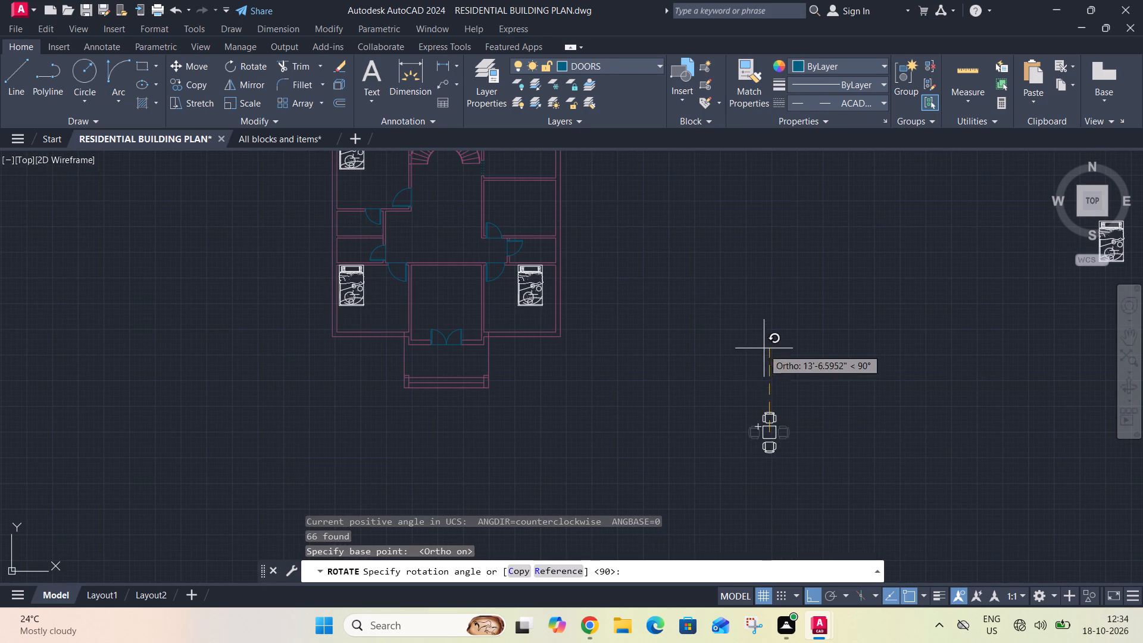
pyautogui.click(764, 348)
# Copy the rotated armchair-and-table set to the empty area just left of the floor plan's upper-left room, with Ortho off.
pyautogui.moveTo(732, 379); pyautogui.dragTo(749, 401)
pyautogui.click(807, 492)
pyautogui.press('c')
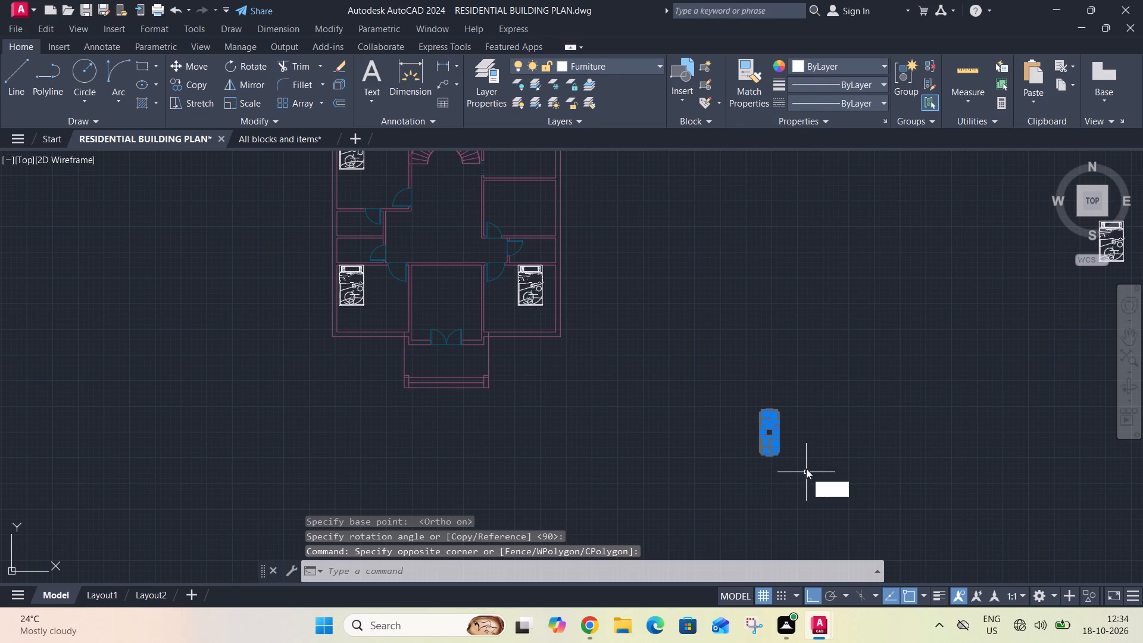
pyautogui.press('o')
pyautogui.press('space')
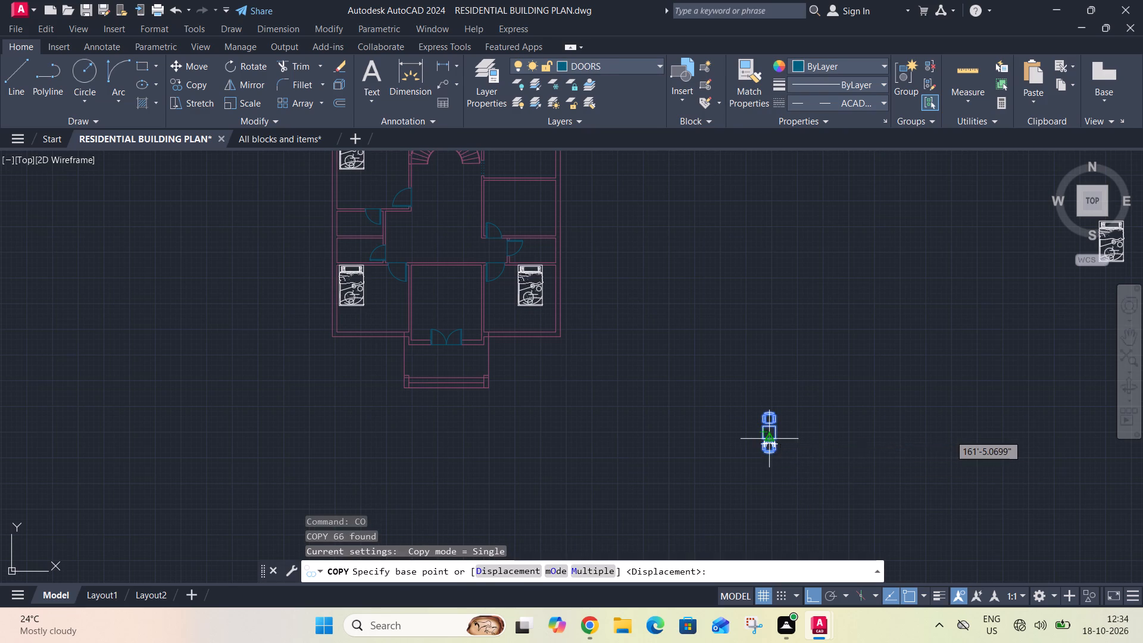
pyautogui.click(771, 435)
pyautogui.scroll(-2, 770, 383)
pyautogui.press('F8')
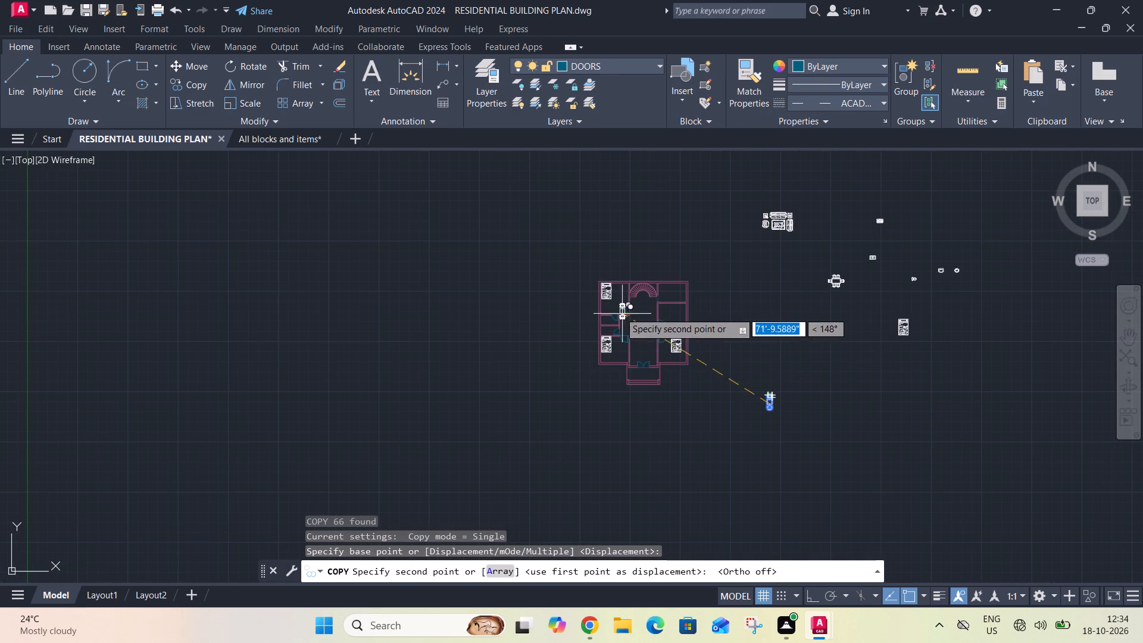
pyautogui.scroll(4, 624, 308)
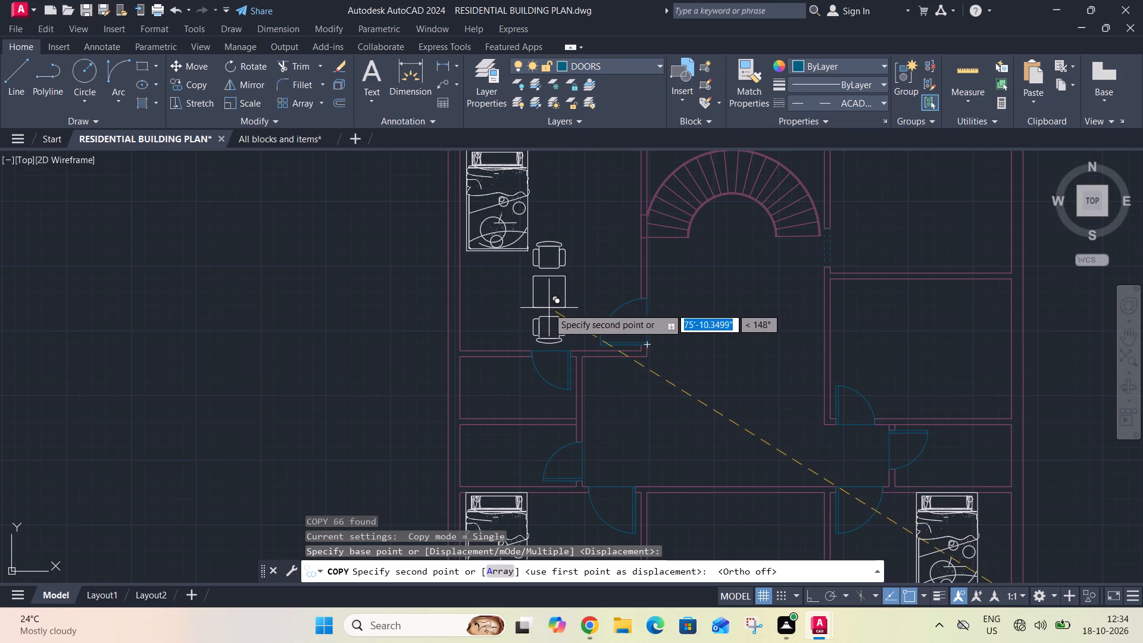
pyautogui.click(330, 314)
# Rotate the copied armchair-and-table set by 90° about its table, with Ortho on, so the chairs sit side to side.
pyautogui.moveTo(279, 214); pyautogui.dragTo(286, 227)
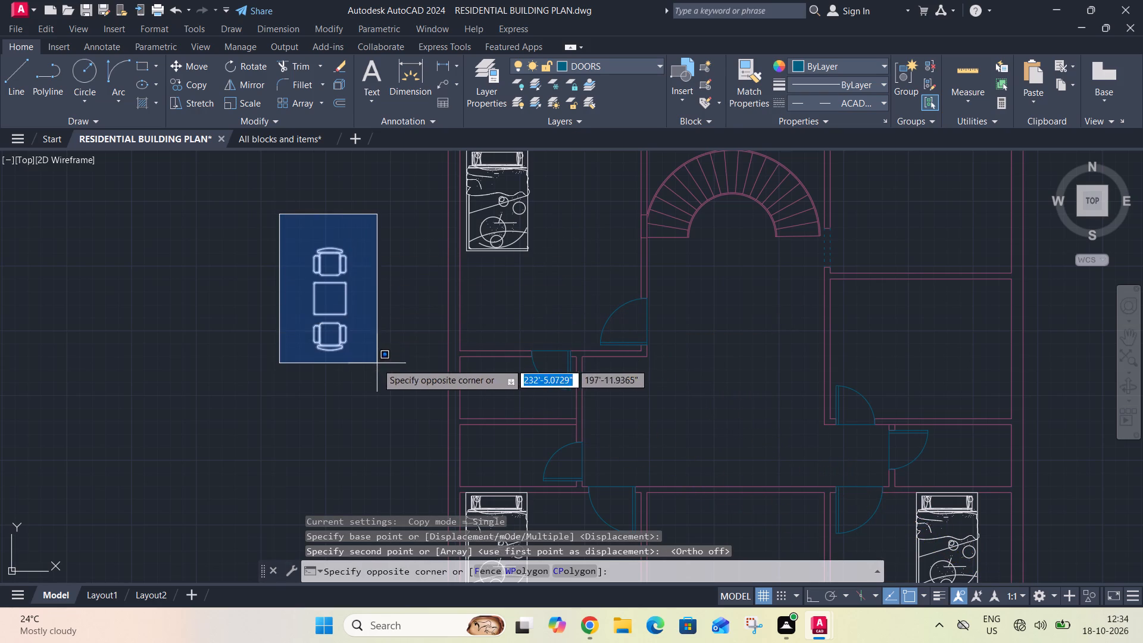
pyautogui.click(379, 364)
pyautogui.press('r')
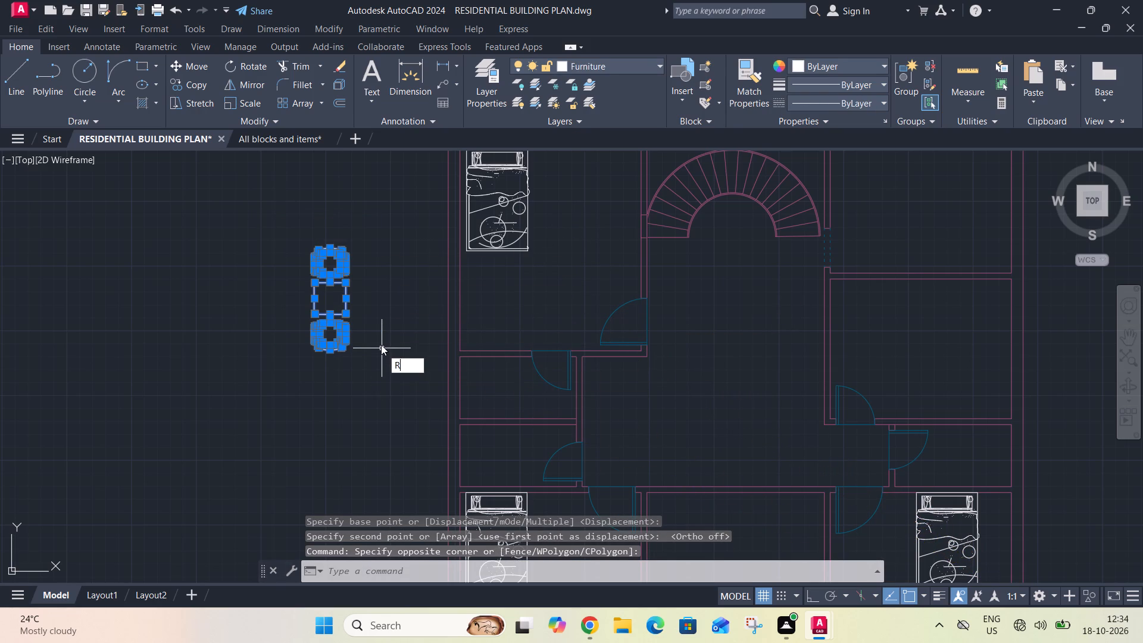
pyautogui.press('o')
pyautogui.press('space')
pyautogui.press('F8')
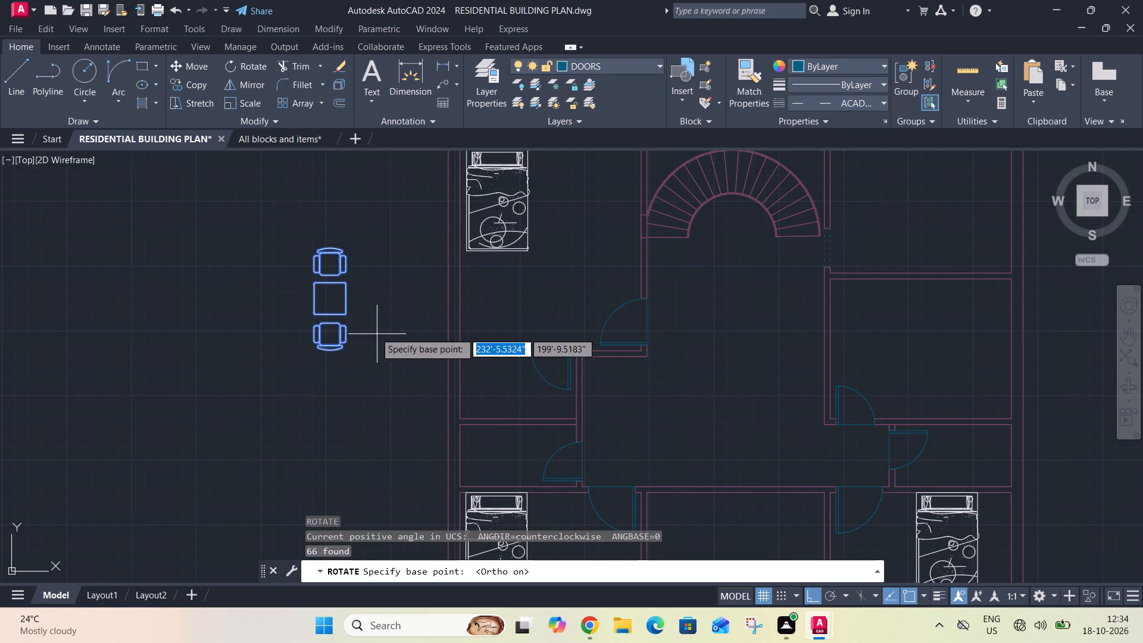
pyautogui.click(328, 305)
pyautogui.click(349, 222)
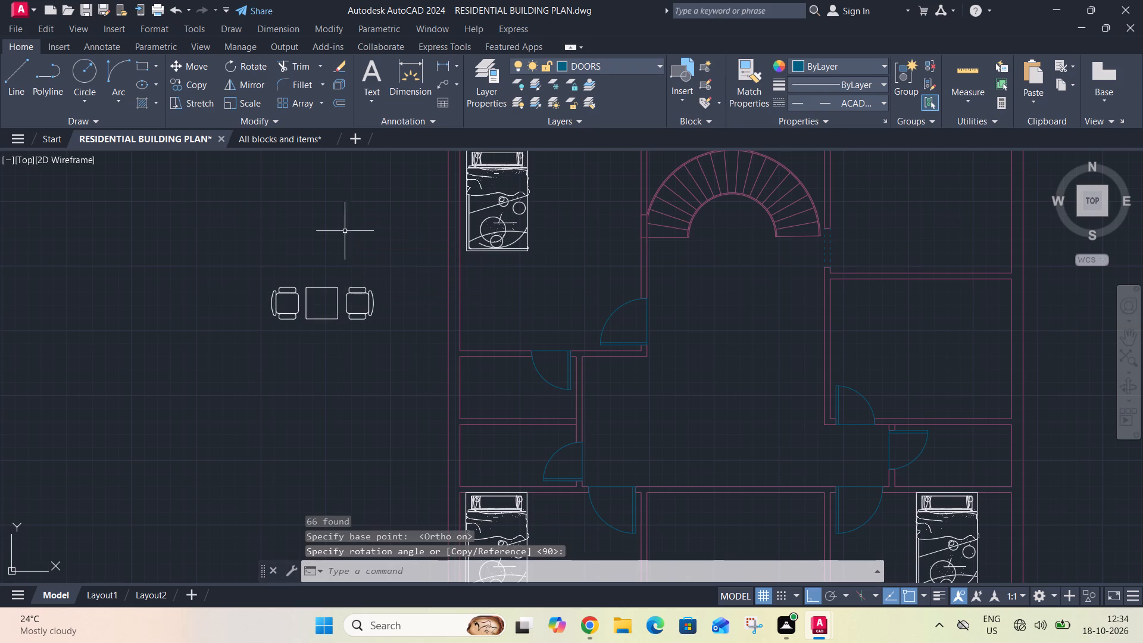
# Move the horizontal armchair-and-table set into the upper-left room, below the bed near the lower wall, with Ortho off.
pyautogui.moveTo(252, 256); pyautogui.dragTo(257, 268)
pyautogui.click(413, 354)
pyautogui.press('m')
pyautogui.press('space')
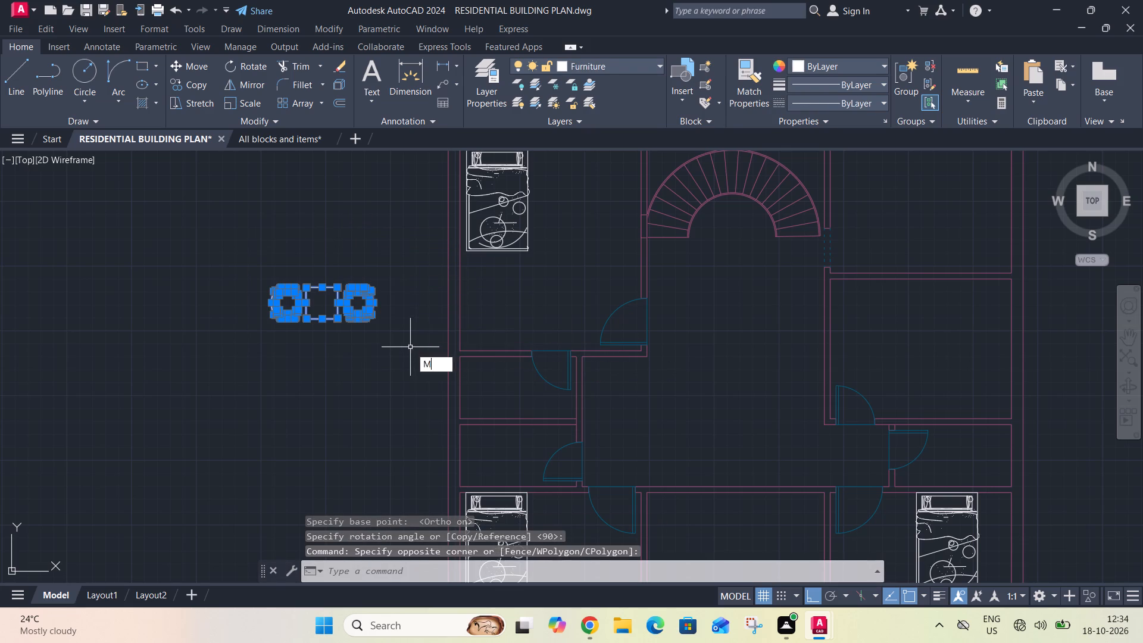
pyautogui.click(327, 299)
pyautogui.scroll(3, 525, 292)
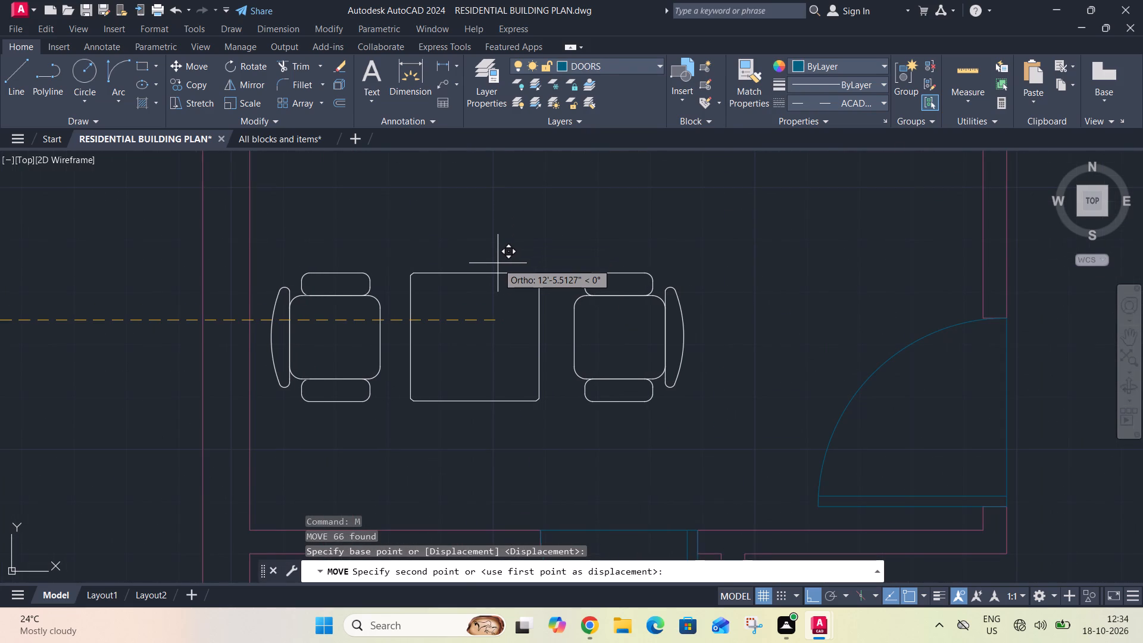
pyautogui.press('F8')
pyautogui.scroll(-2, 496, 250)
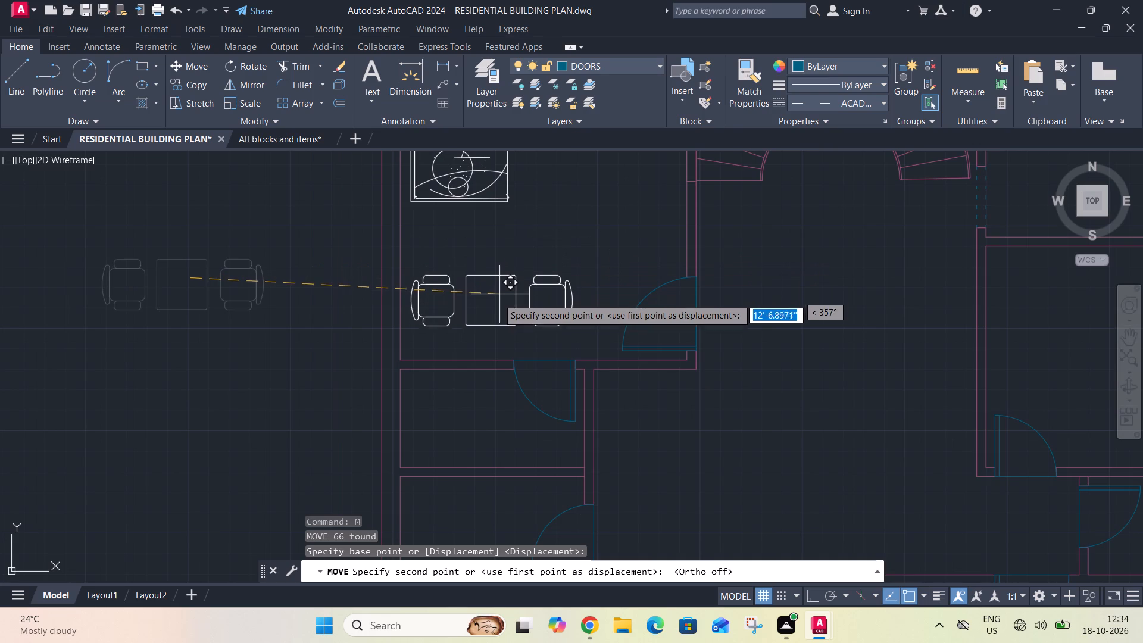
pyautogui.click(490, 307)
# Move the vertical set of two armchairs and square table into the lower-left bedroom, opposite the bed near the inner wall.
pyautogui.scroll(-2, 491, 295)
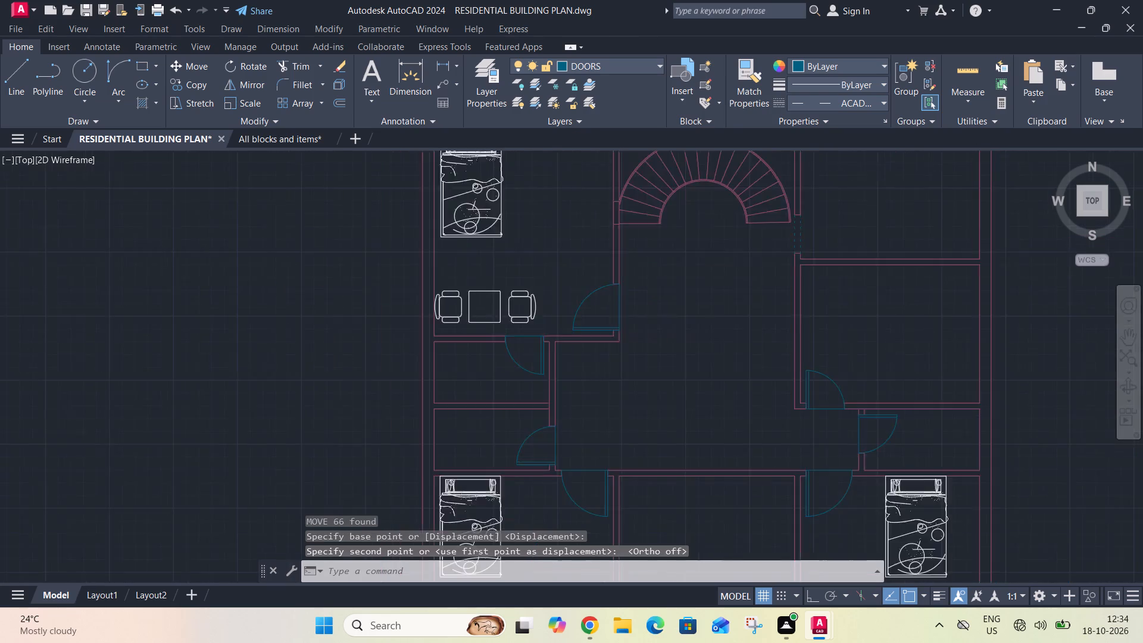
pyautogui.scroll(-1, 491, 295)
pyautogui.moveTo(524, 265); pyautogui.dragTo(524, 275, button='middle')
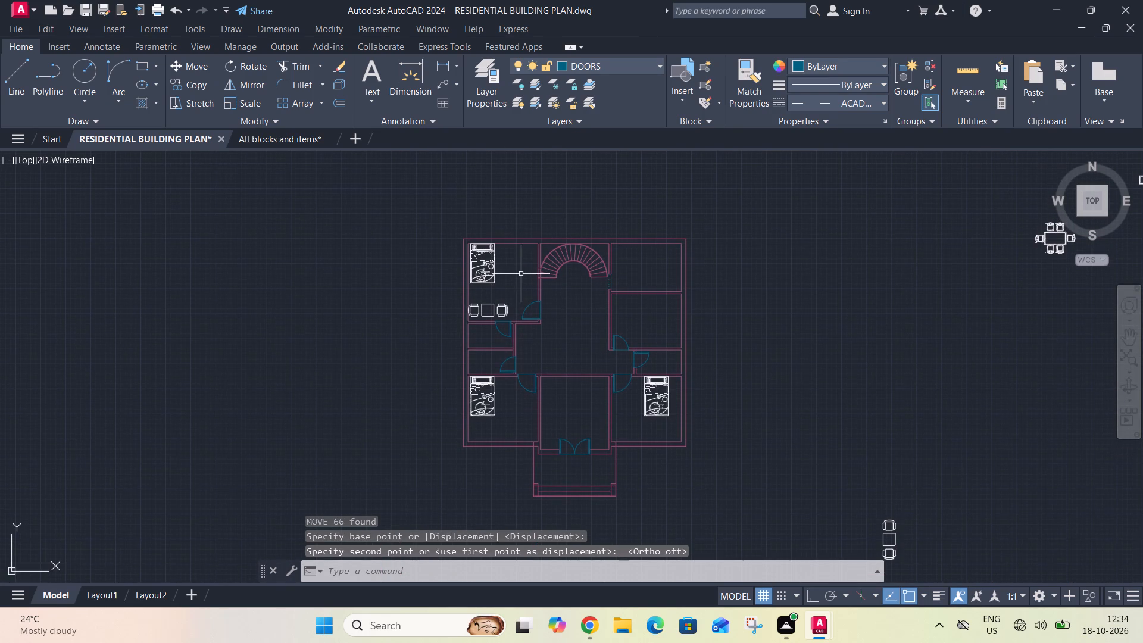
pyautogui.scroll(1, 823, 354)
pyautogui.moveTo(823, 354); pyautogui.dragTo(722, 310, button='middle')
pyautogui.scroll(-2, 729, 286)
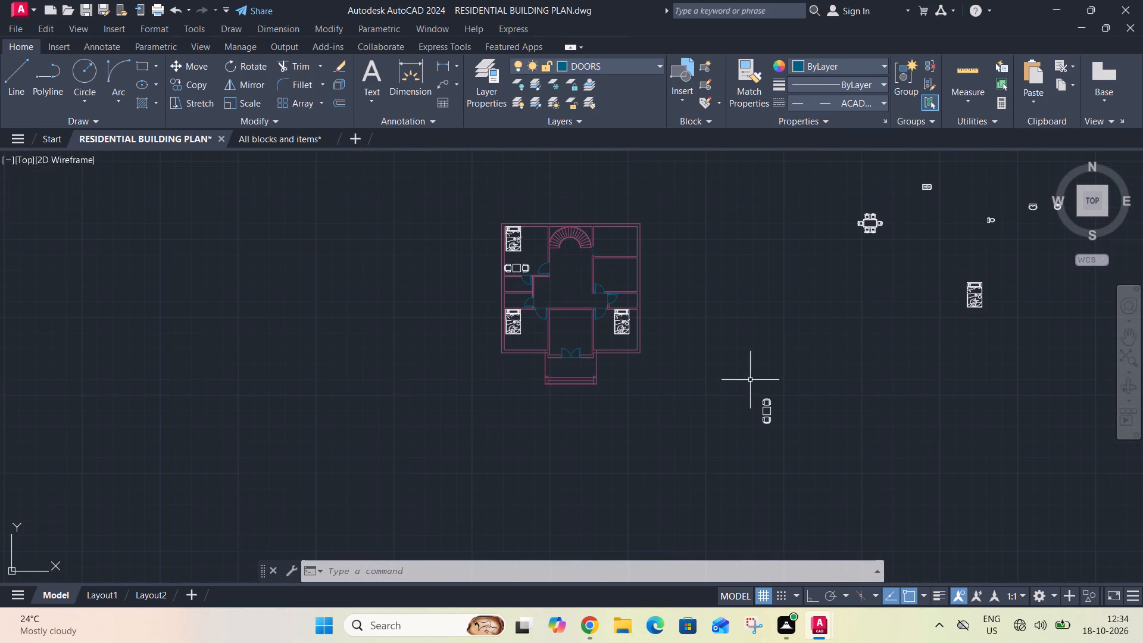
pyautogui.moveTo(754, 404); pyautogui.dragTo(704, 371, button='middle')
pyautogui.scroll(1, 724, 364)
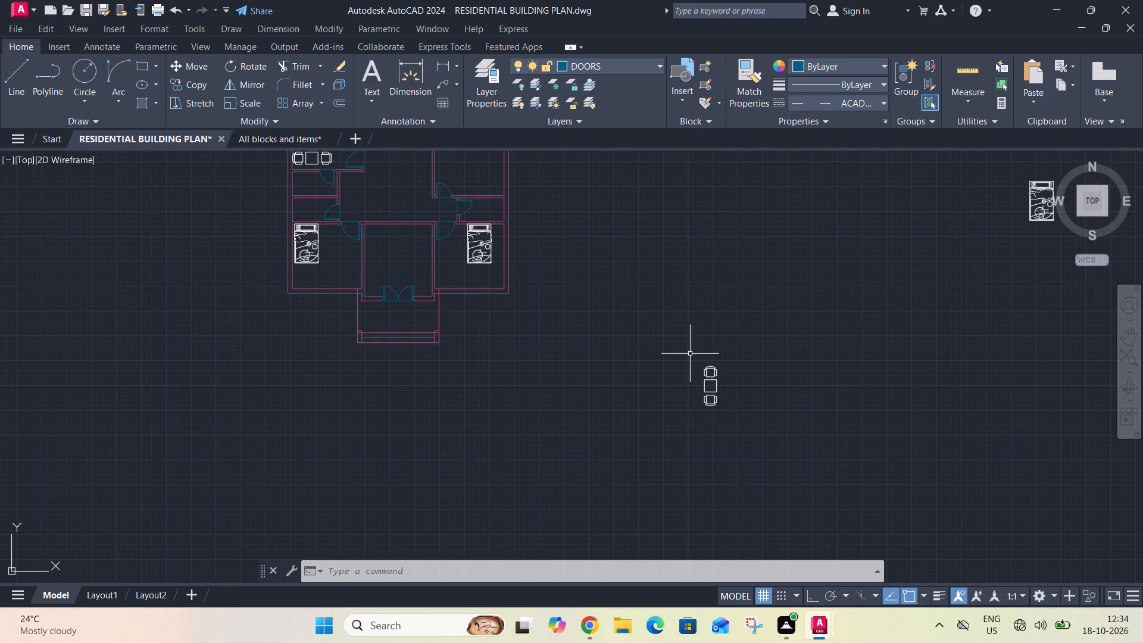
pyautogui.moveTo(686, 351); pyautogui.dragTo(693, 360)
pyautogui.click(755, 431)
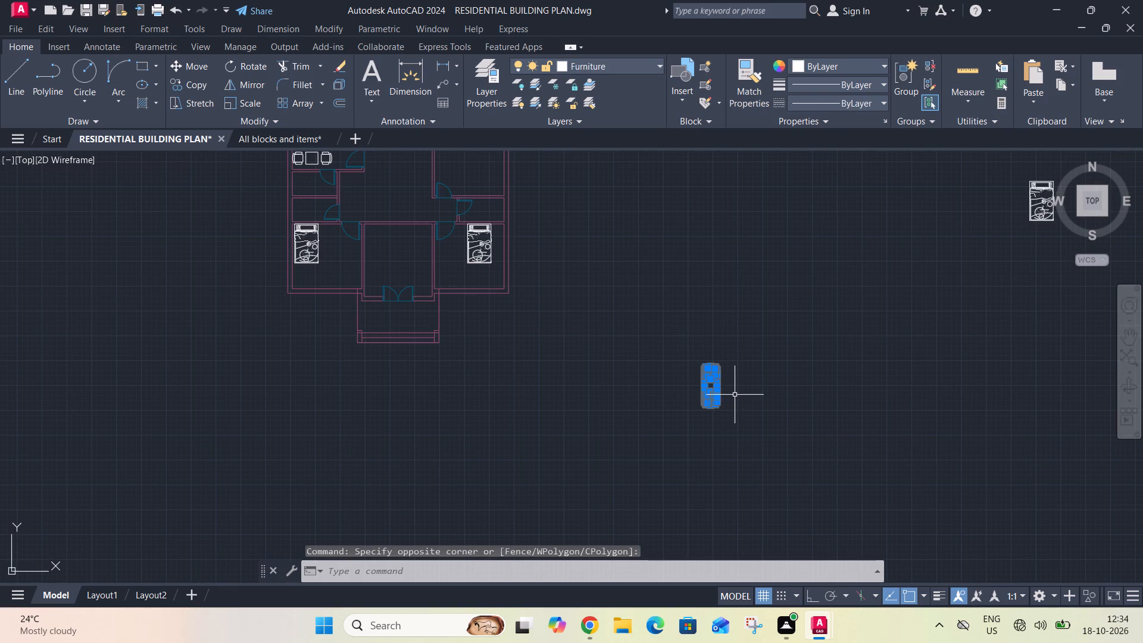
pyautogui.press('m')
pyautogui.press('space')
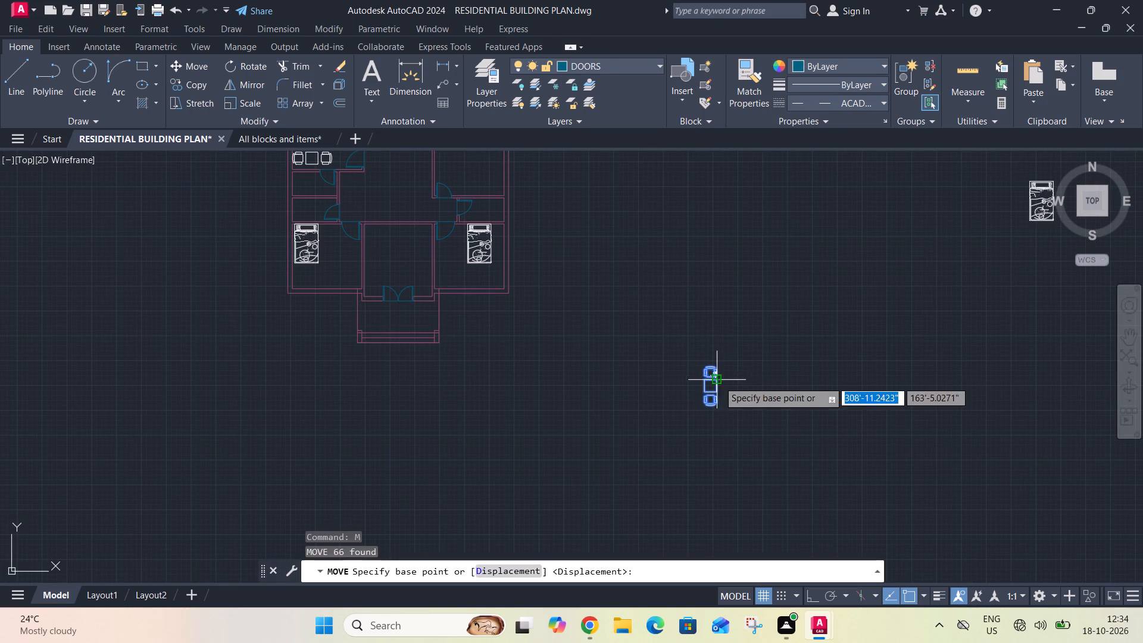
pyautogui.click(713, 387)
pyautogui.scroll(4, 11, 10)
pyautogui.scroll(3, 342, 269)
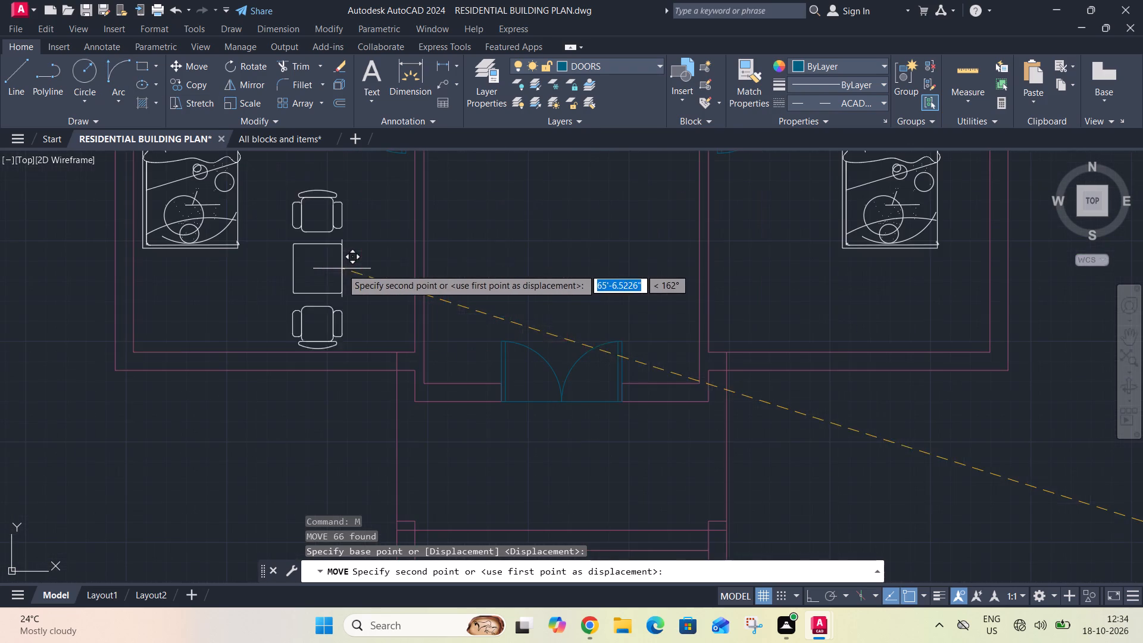
pyautogui.click(396, 258)
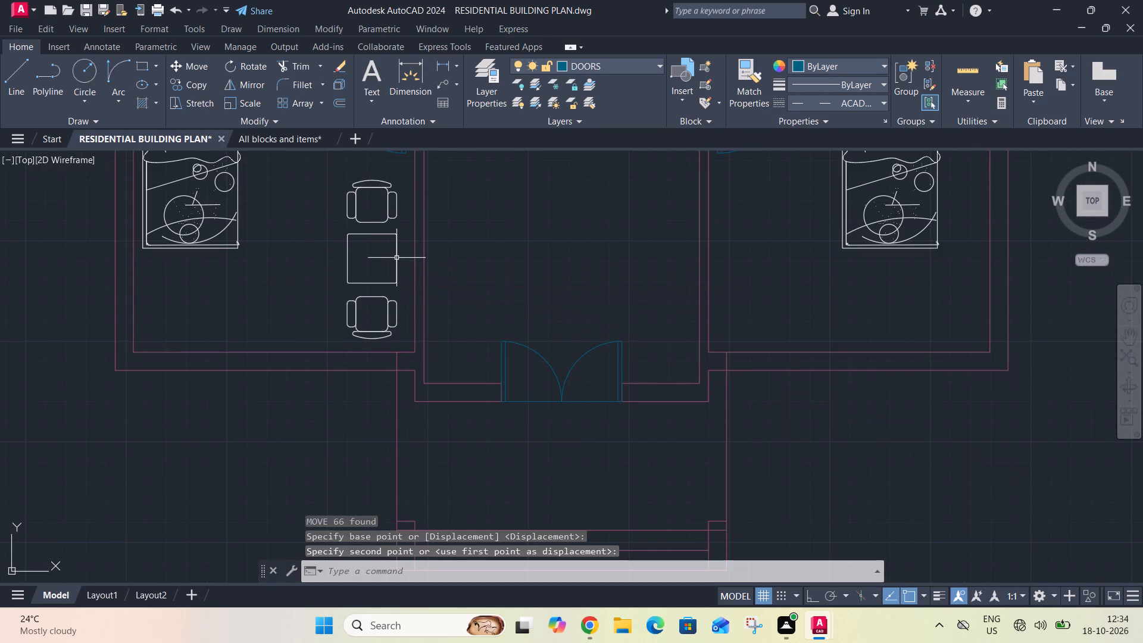
# Move the six-chair dining table set from outside the plan into the central hall below the curved staircase.
pyautogui.scroll(-4, 395, 260)
pyautogui.moveTo(549, 238); pyautogui.dragTo(575, 499, button='middle')
pyautogui.scroll(2, 714, 411)
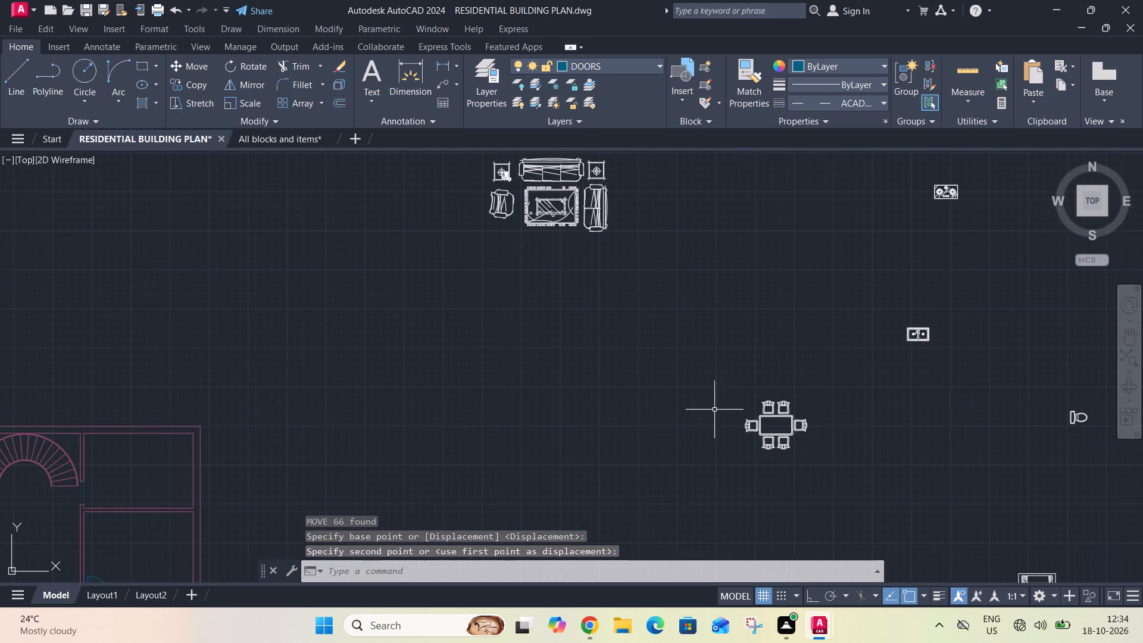
pyautogui.moveTo(721, 379); pyautogui.dragTo(732, 388)
pyautogui.click(864, 473)
pyautogui.press('m')
pyautogui.press('space')
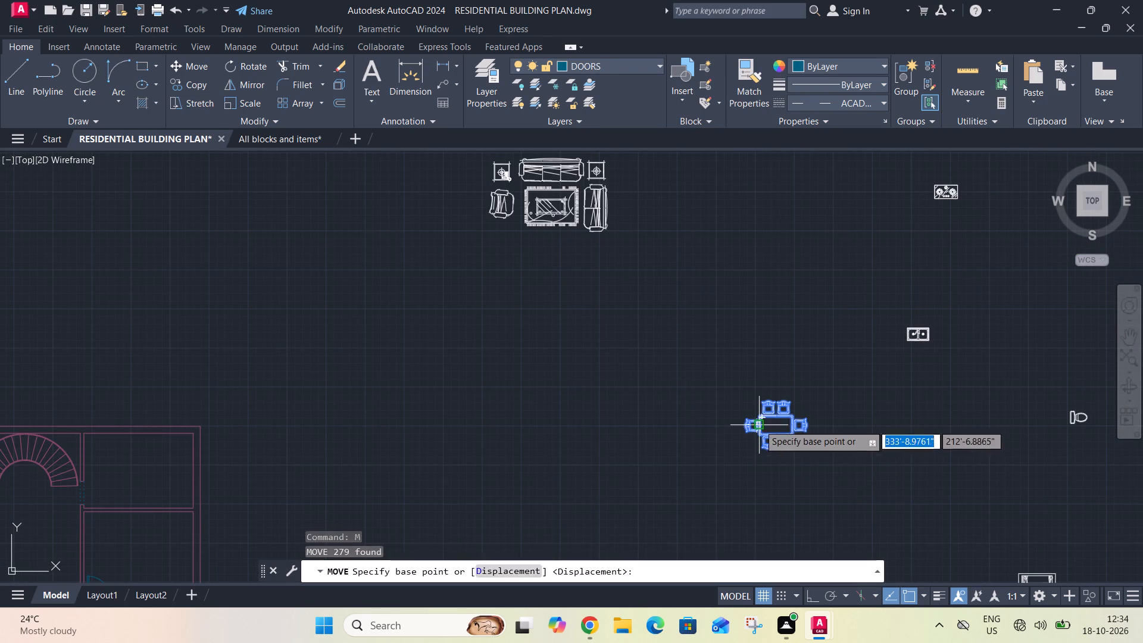
pyautogui.moveTo(759, 424); pyautogui.dragTo(766, 424)
pyautogui.scroll(-2, 784, 362)
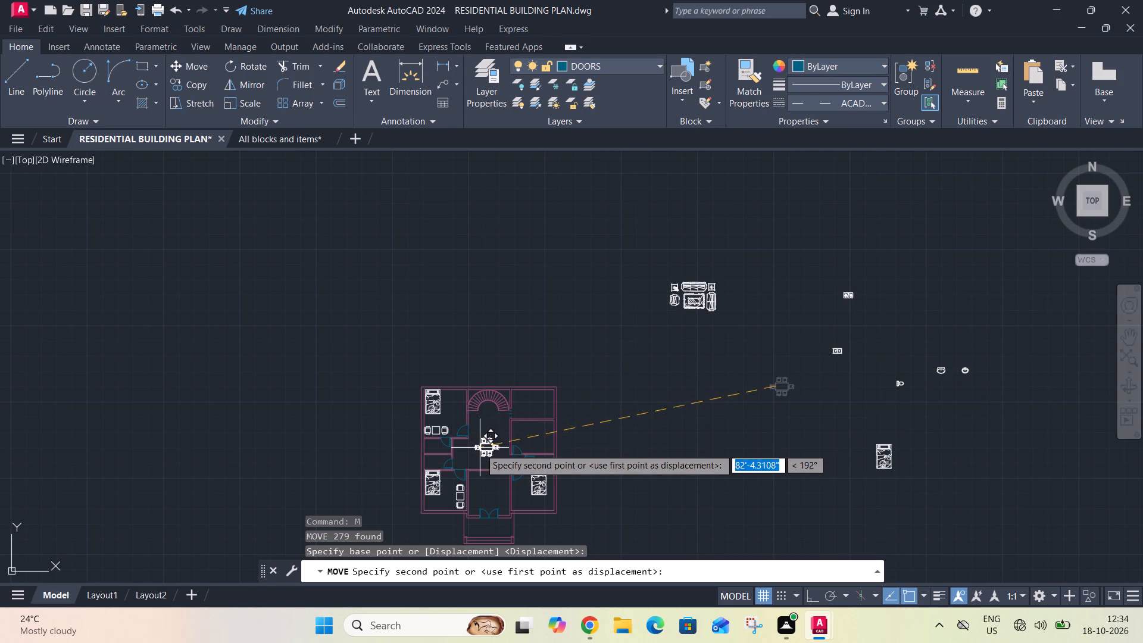
pyautogui.scroll(3, 480, 449)
pyautogui.click(483, 411)
# Rotate the dining table set by 270° about its table, with Ortho on, so the table stands vertically.
pyautogui.moveTo(442, 359); pyautogui.dragTo(459, 382)
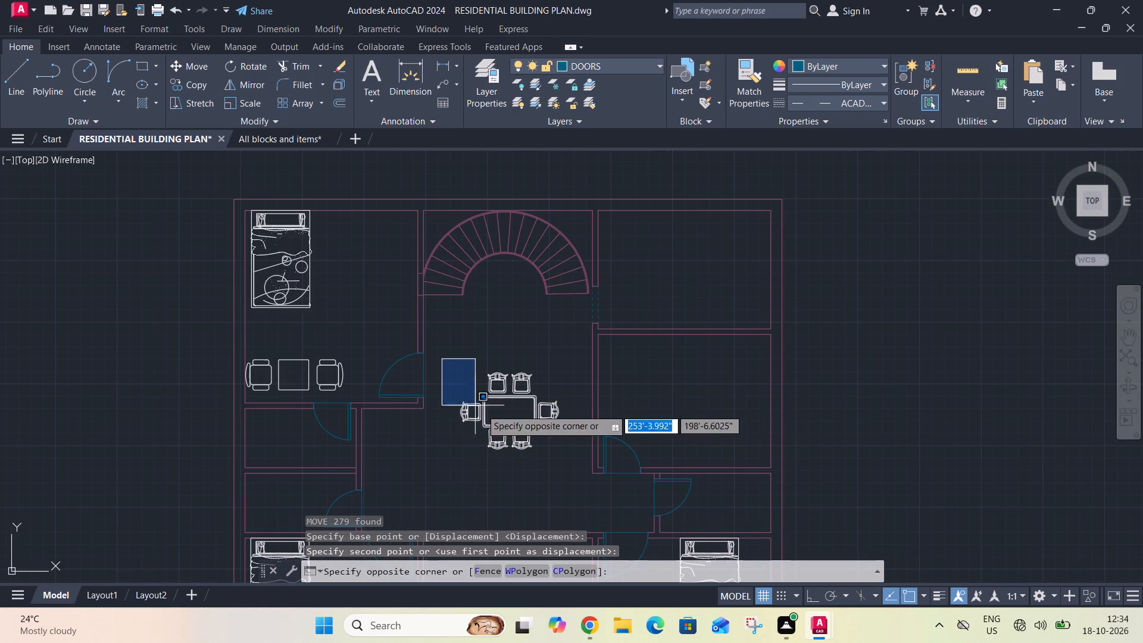
pyautogui.click(570, 465)
pyautogui.press('r')
pyautogui.press('i')
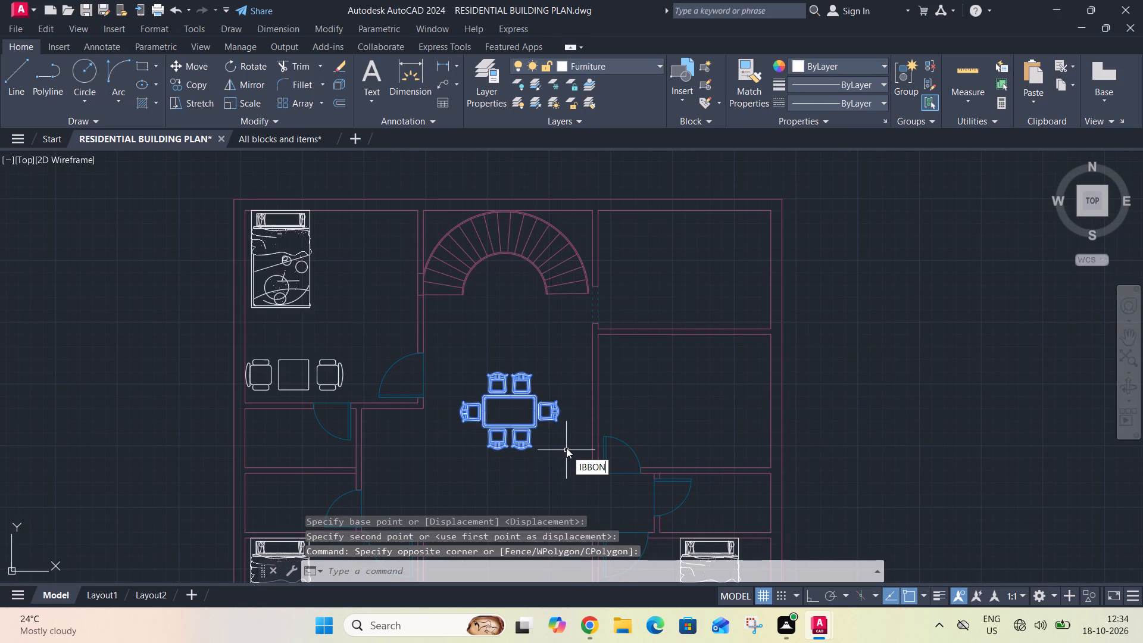
pyautogui.press('BackSpace')
pyautogui.press('BackSpace')
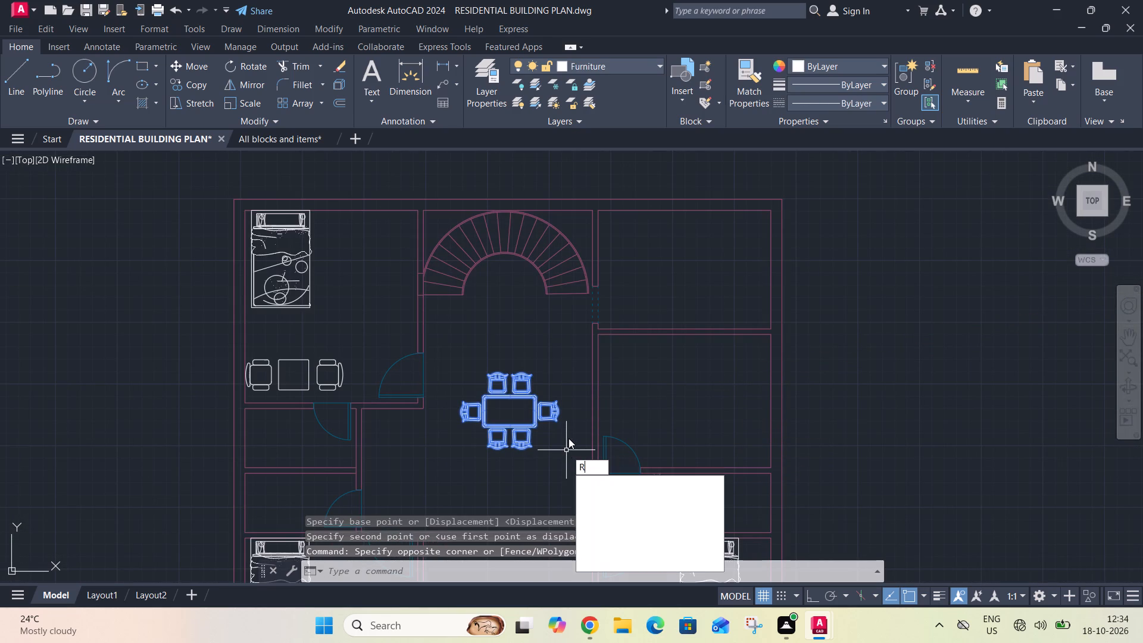
pyautogui.press('o')
pyautogui.press('space')
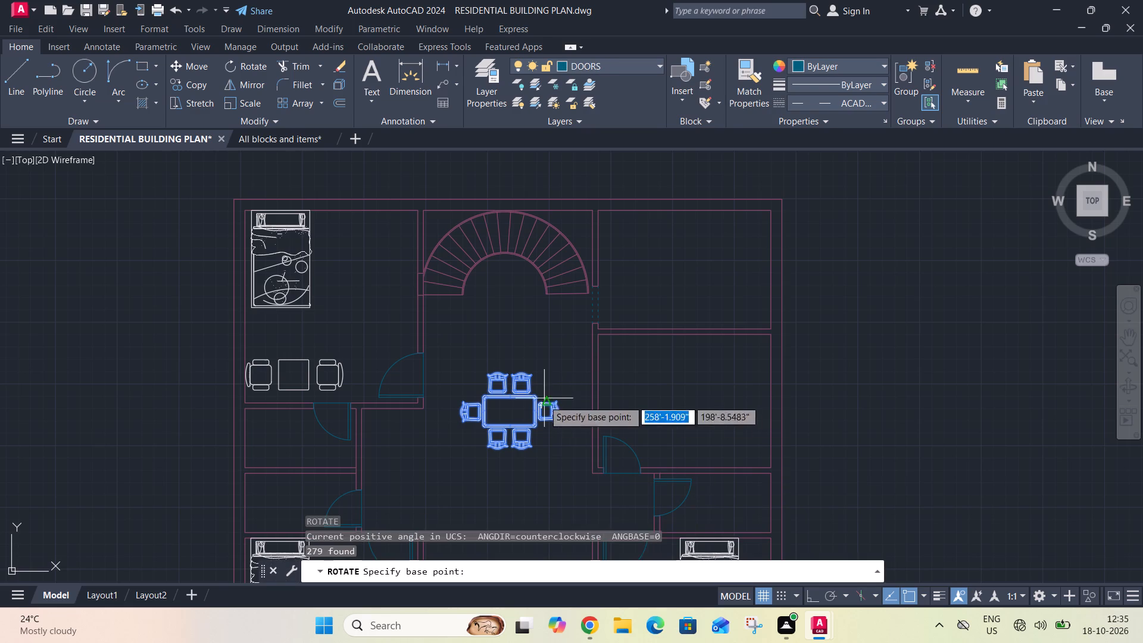
pyautogui.click(513, 417)
pyautogui.press('F8')
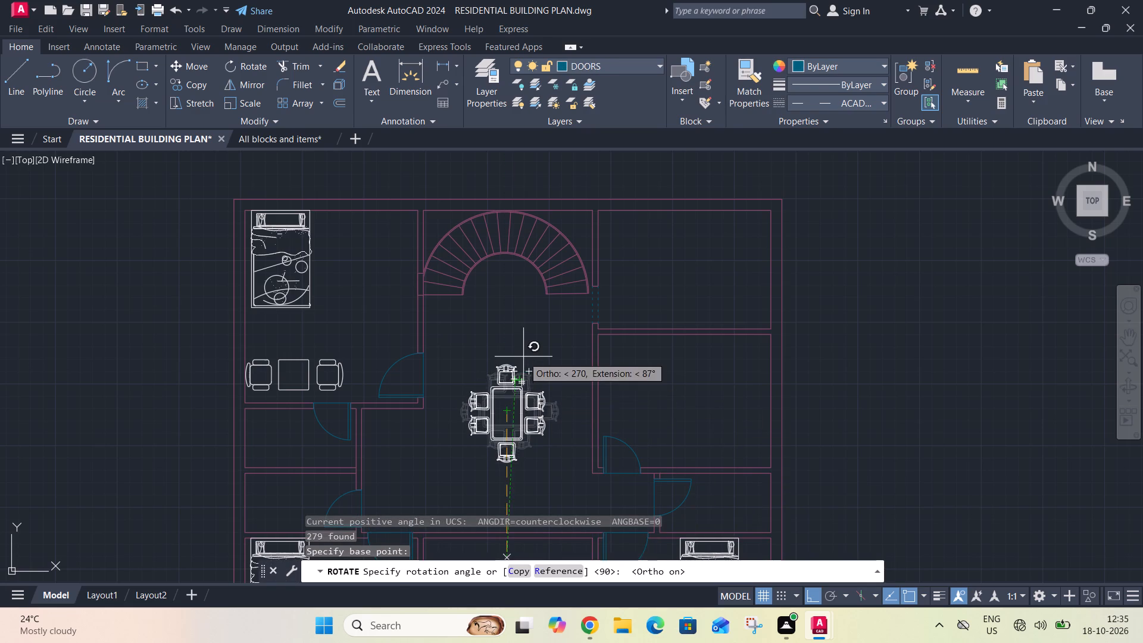
pyautogui.click(523, 357)
# Move the rotated dining table set up and toward the hall's right wall, with Ortho off.
pyautogui.click(461, 352)
pyautogui.click(568, 479)
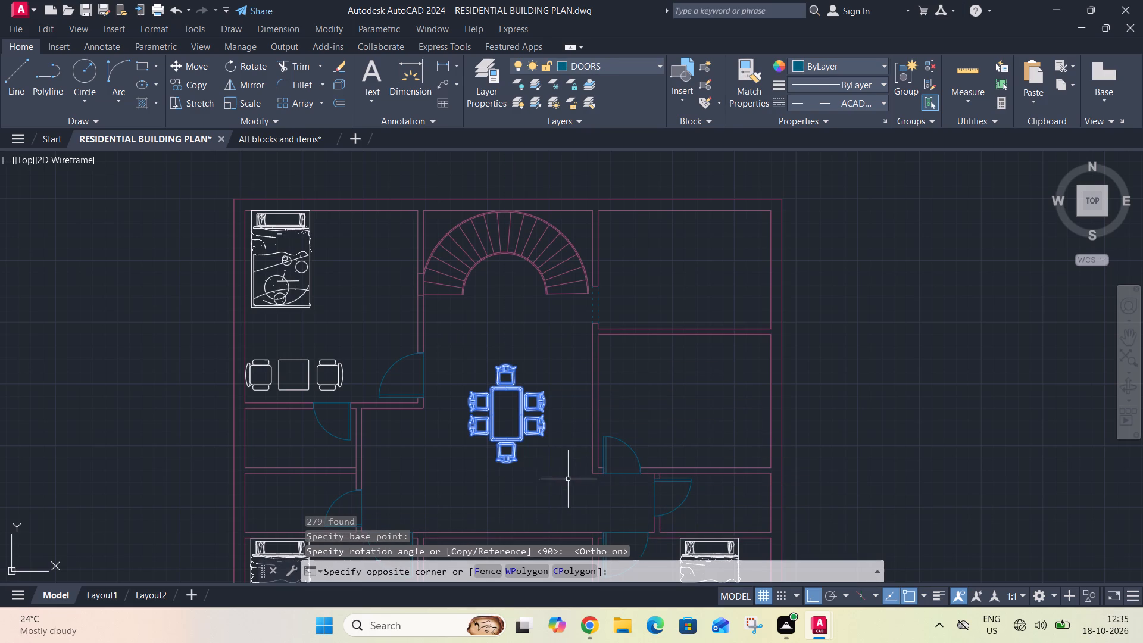
pyautogui.press('m')
pyautogui.press('space')
pyautogui.click(502, 423)
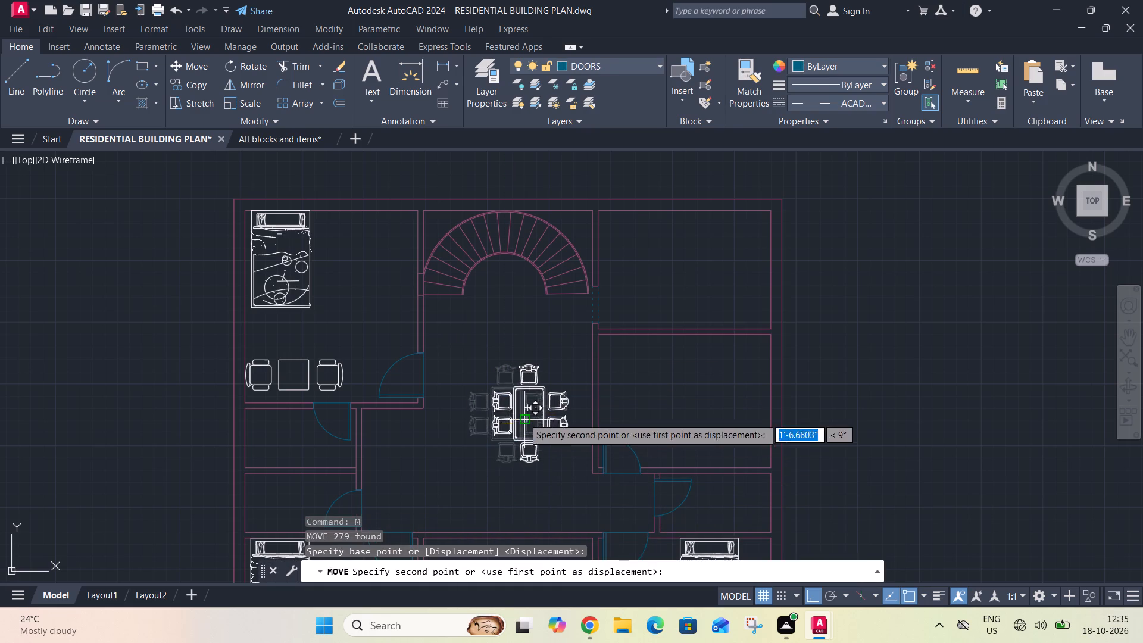
pyautogui.scroll(3, 535, 410)
pyautogui.press('F8')
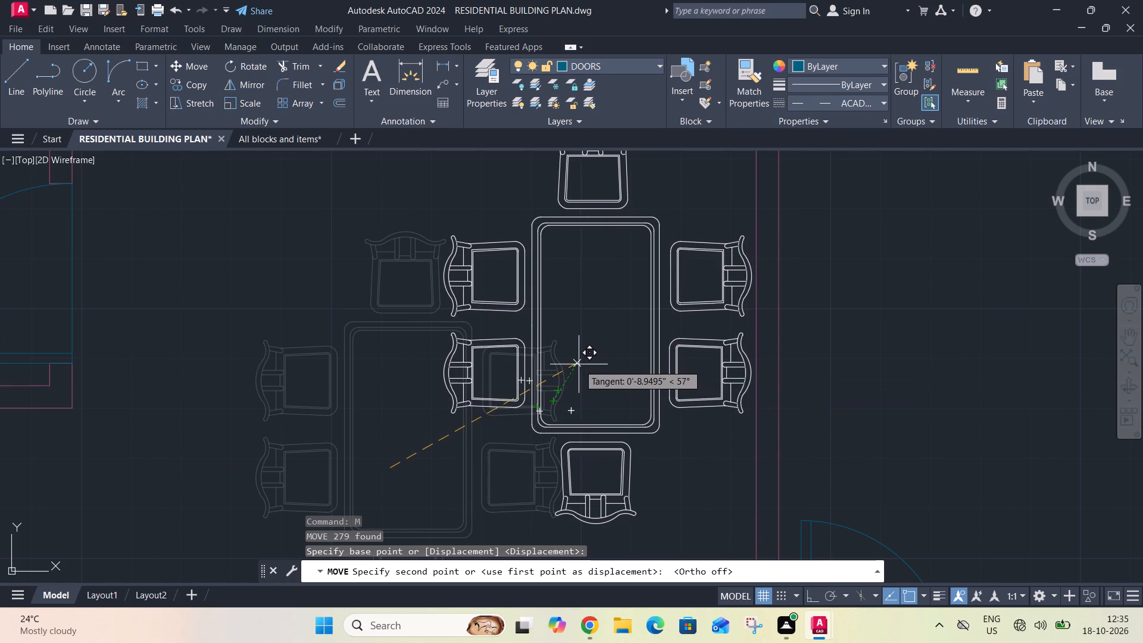
pyautogui.click(575, 363)
# Move the oval washbasin from outside the plan into the central hall, left of and below the dining set.
pyautogui.scroll(-4, 586, 313)
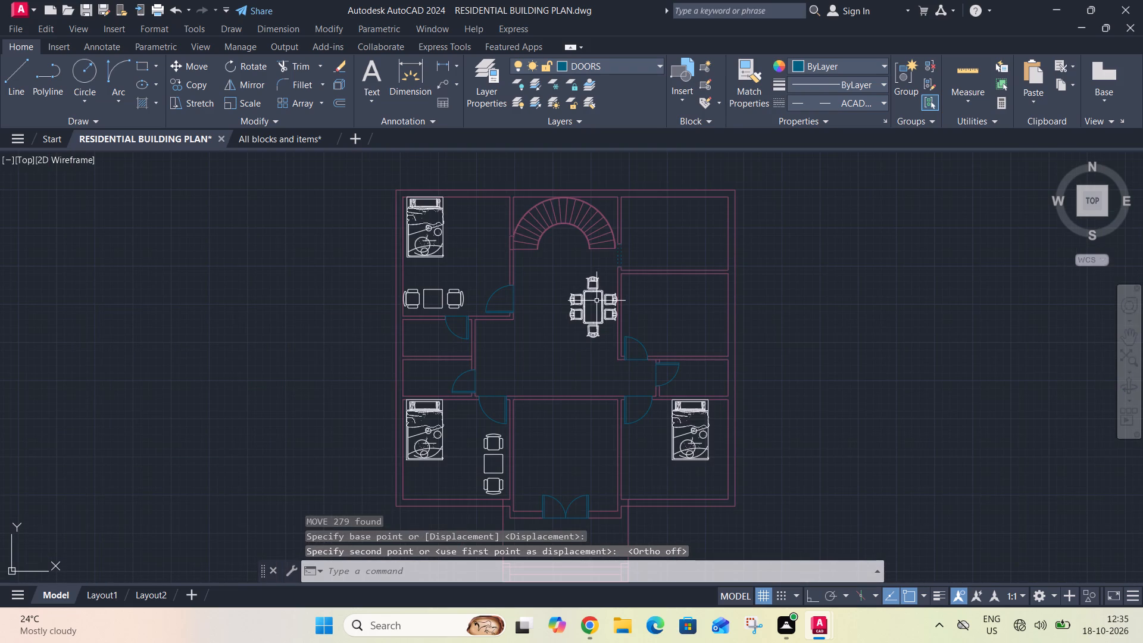
pyautogui.scroll(-2, 582, 306)
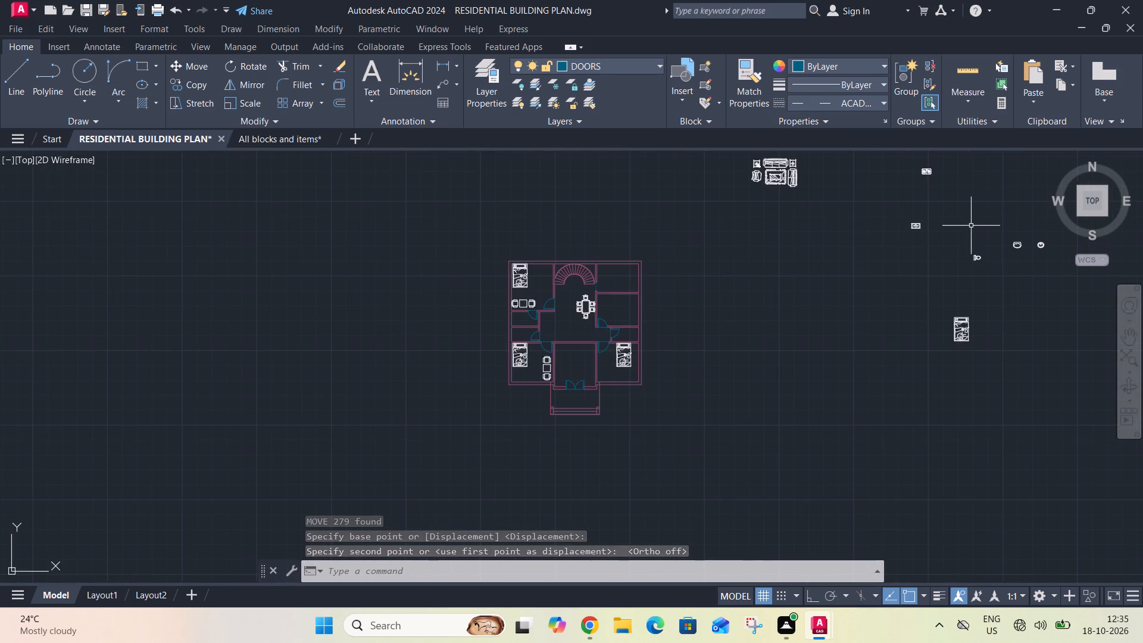
pyautogui.scroll(-1, 972, 225)
pyautogui.moveTo(972, 224); pyautogui.dragTo(707, 315, button='middle')
pyautogui.scroll(3, 753, 344)
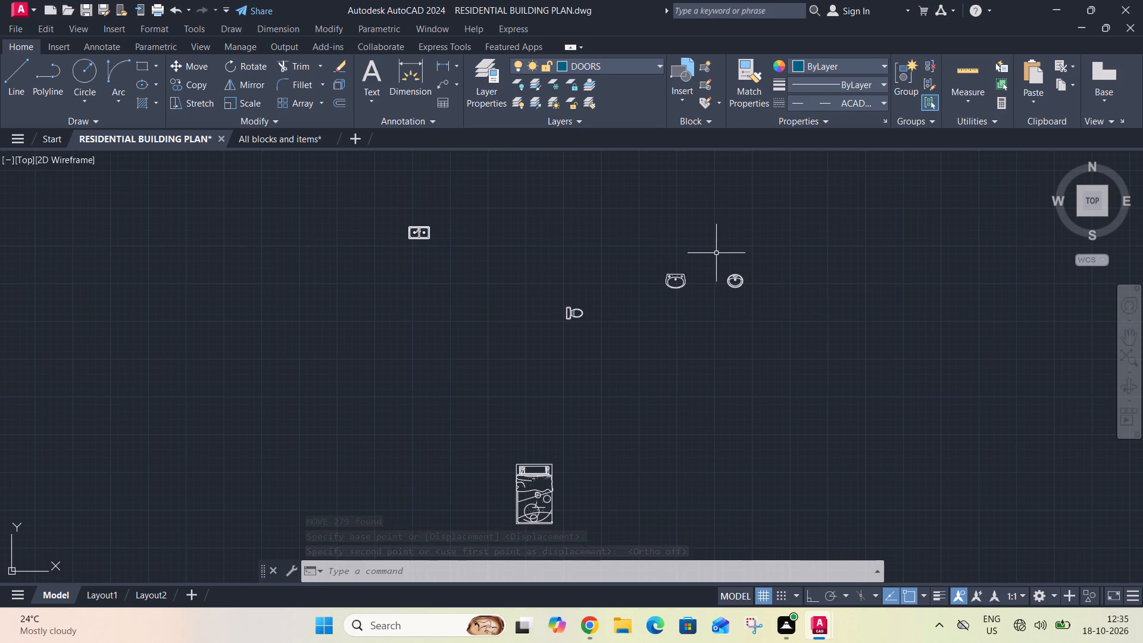
pyautogui.moveTo(716, 253); pyautogui.dragTo(716, 258)
pyautogui.click(762, 316)
pyautogui.write('M')
pyautogui.press('space')
pyautogui.click(737, 283)
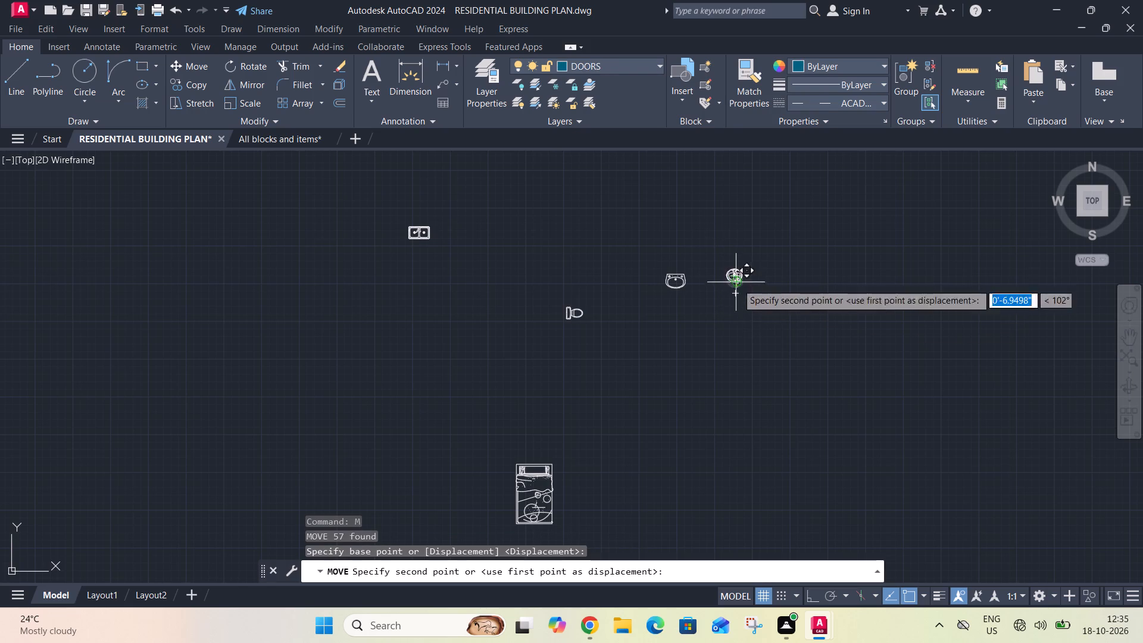
pyautogui.scroll(-3, 779, 252)
pyautogui.scroll(3, 567, 314)
pyautogui.moveTo(474, 324); pyautogui.dragTo(478, 326, button='middle')
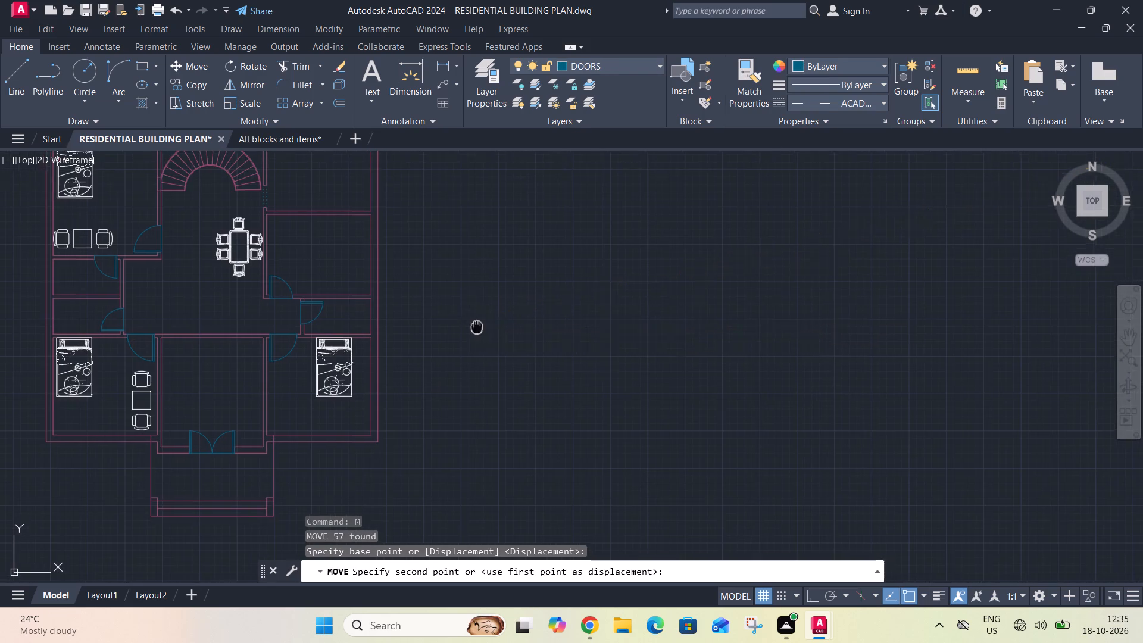
pyautogui.moveTo(478, 326); pyautogui.dragTo(769, 395, button='middle')
pyautogui.scroll(2, 477, 372)
pyautogui.click(452, 349)
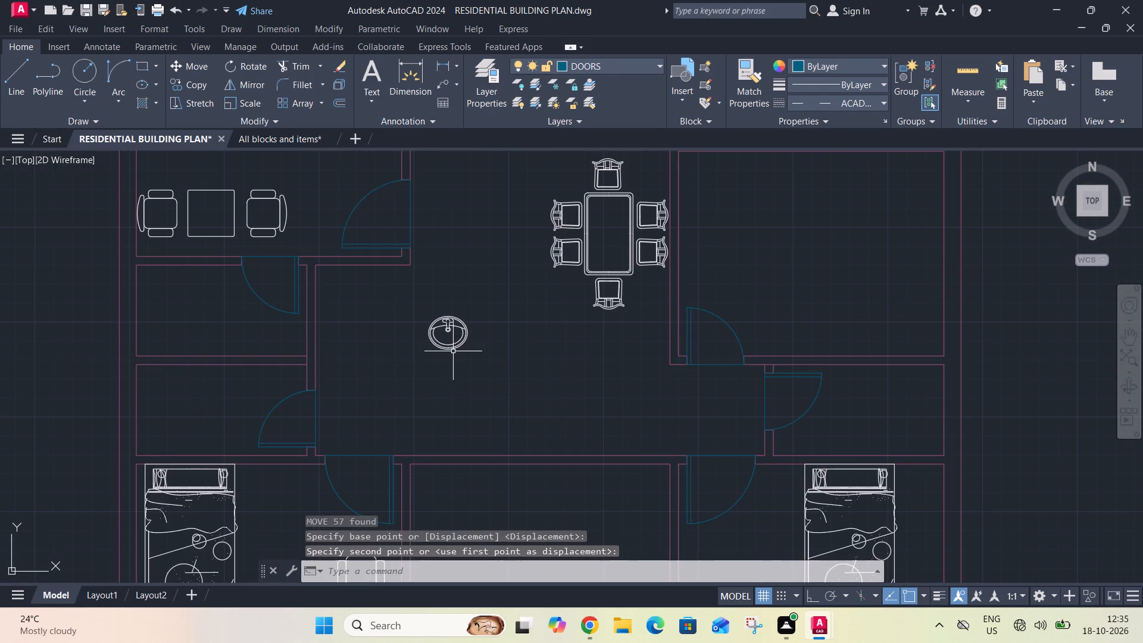
# Rotate the oval washbasin by 90° about its back edge, with Ortho on, so its tap faces the hall's left wall.
pyautogui.click(420, 307)
pyautogui.click(500, 383)
pyautogui.press('r')
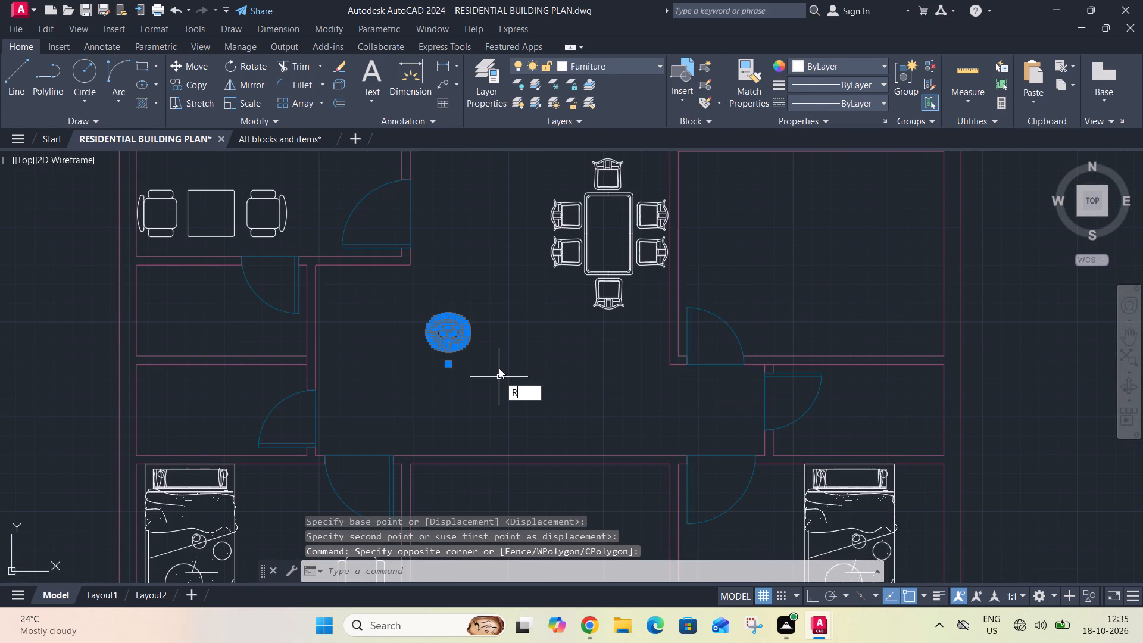
pyautogui.press('o')
pyautogui.press('space')
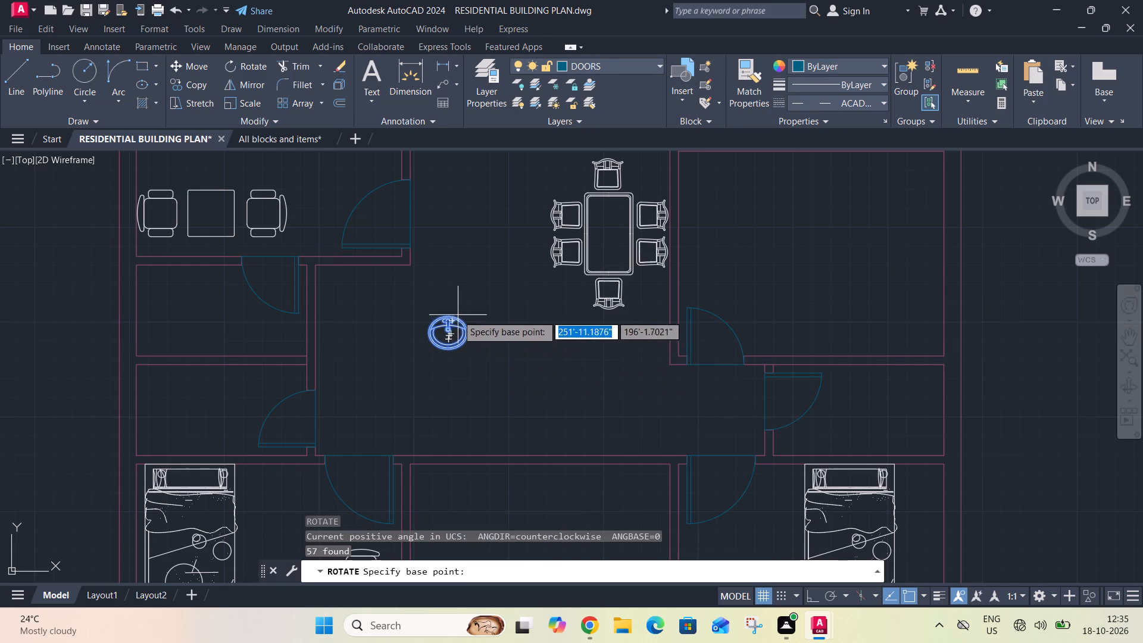
pyautogui.scroll(2, 449, 314)
pyautogui.click(441, 317)
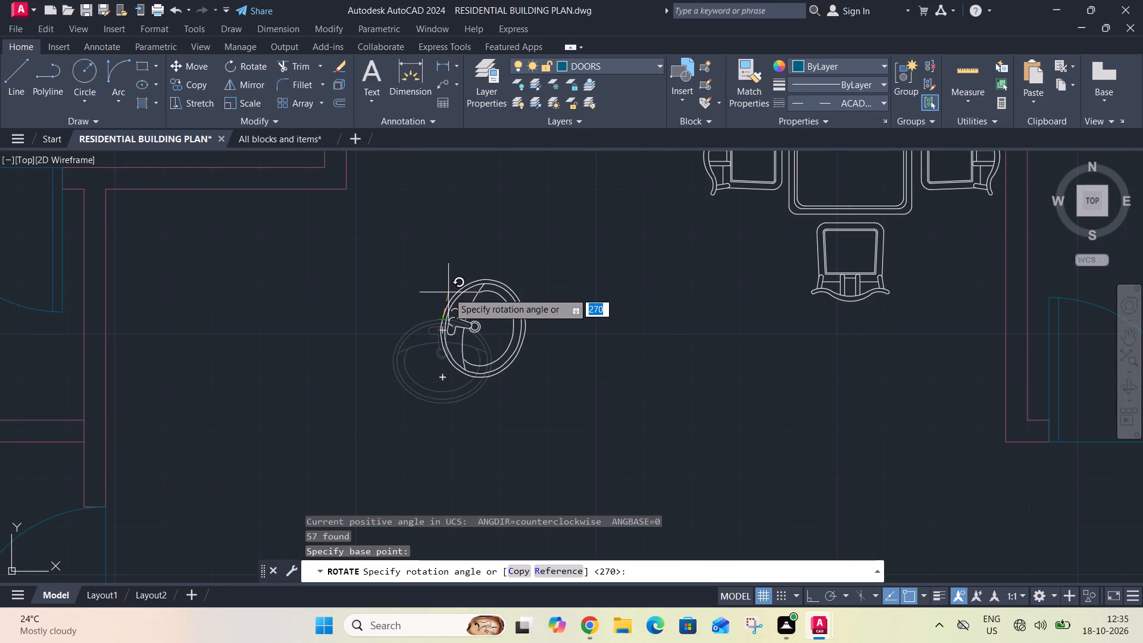
pyautogui.press('F8')
pyautogui.click(451, 246)
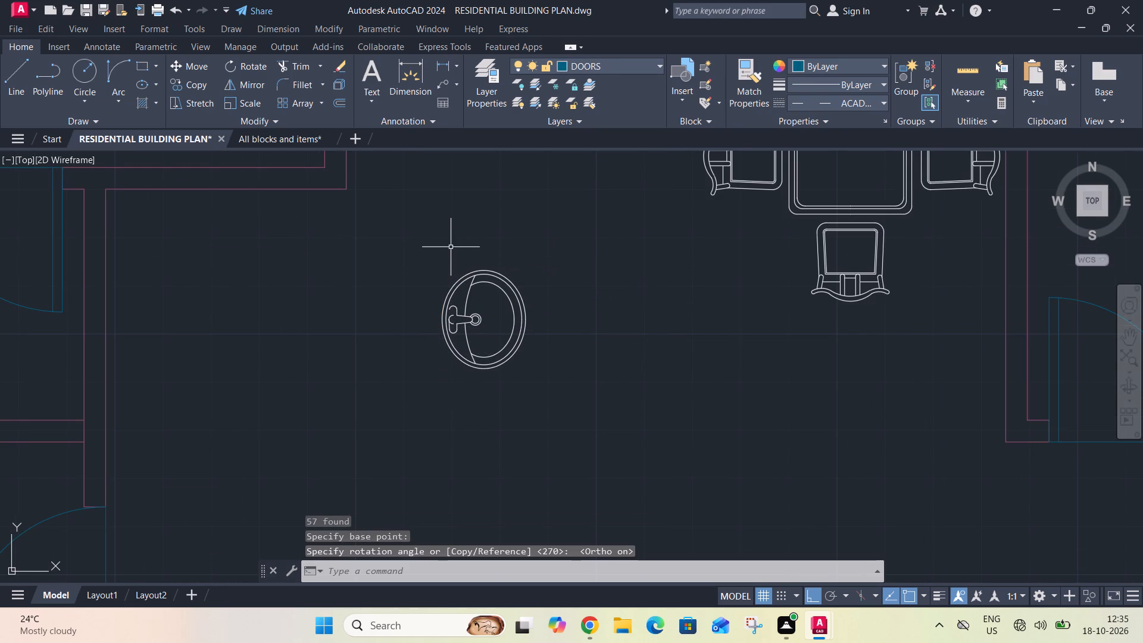
# Move the rotated washbasin by its back edge against the hall's left wall, between the two small left-hand rooms' doors.
pyautogui.click(415, 249)
pyautogui.click(565, 413)
pyautogui.press('m')
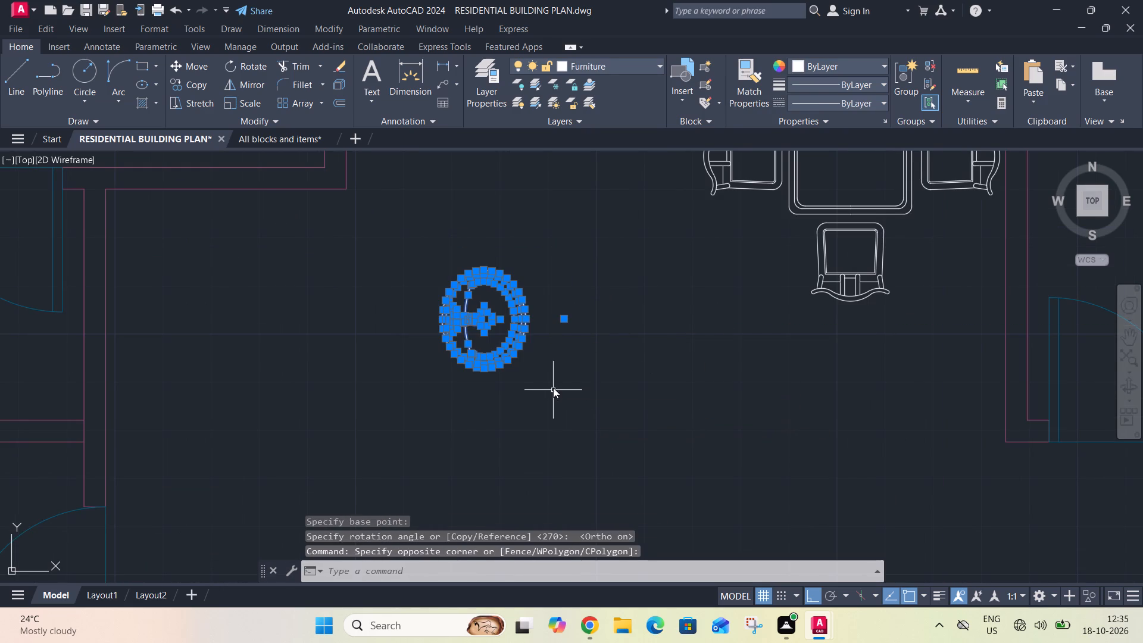
pyautogui.press('space')
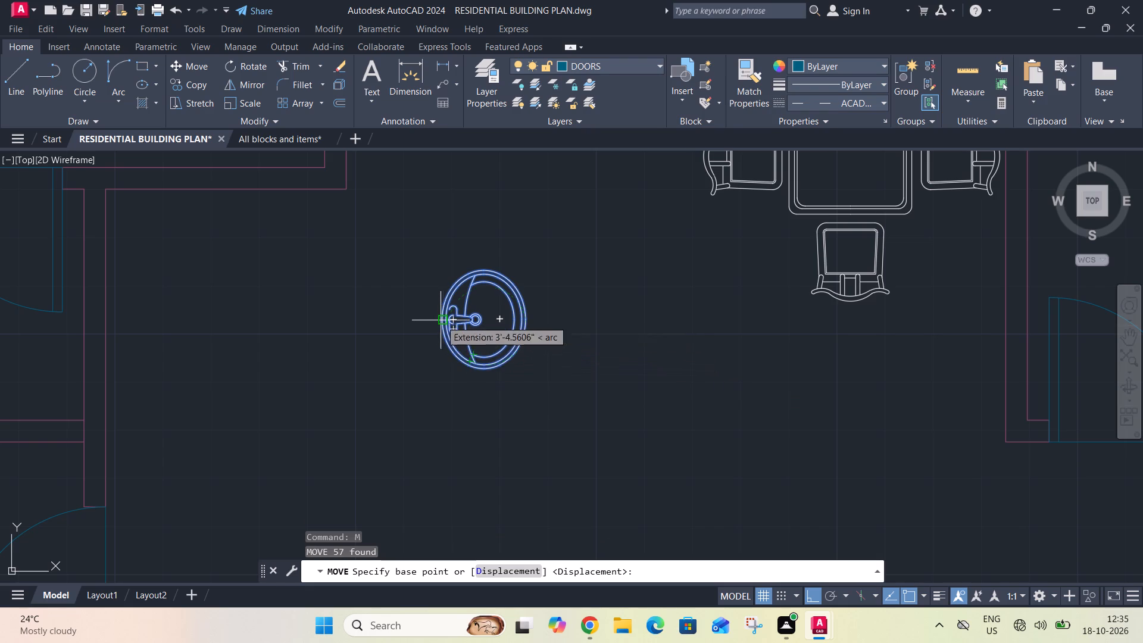
pyautogui.click(440, 319)
pyautogui.scroll(-2, 494, 282)
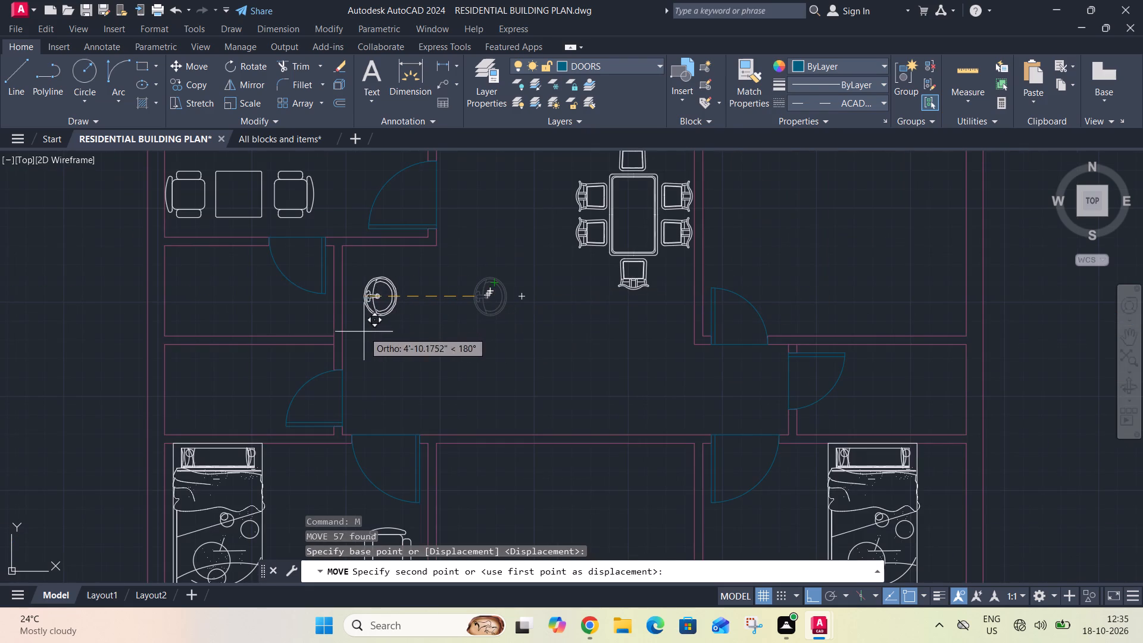
pyautogui.click(346, 305)
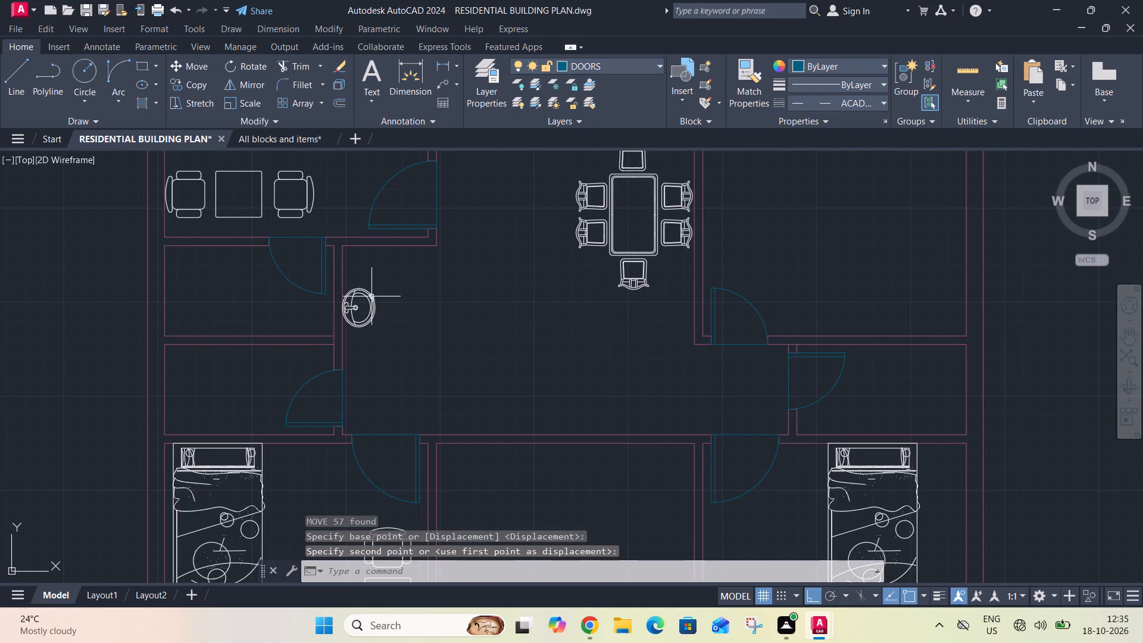
pyautogui.scroll(-4, 371, 296)
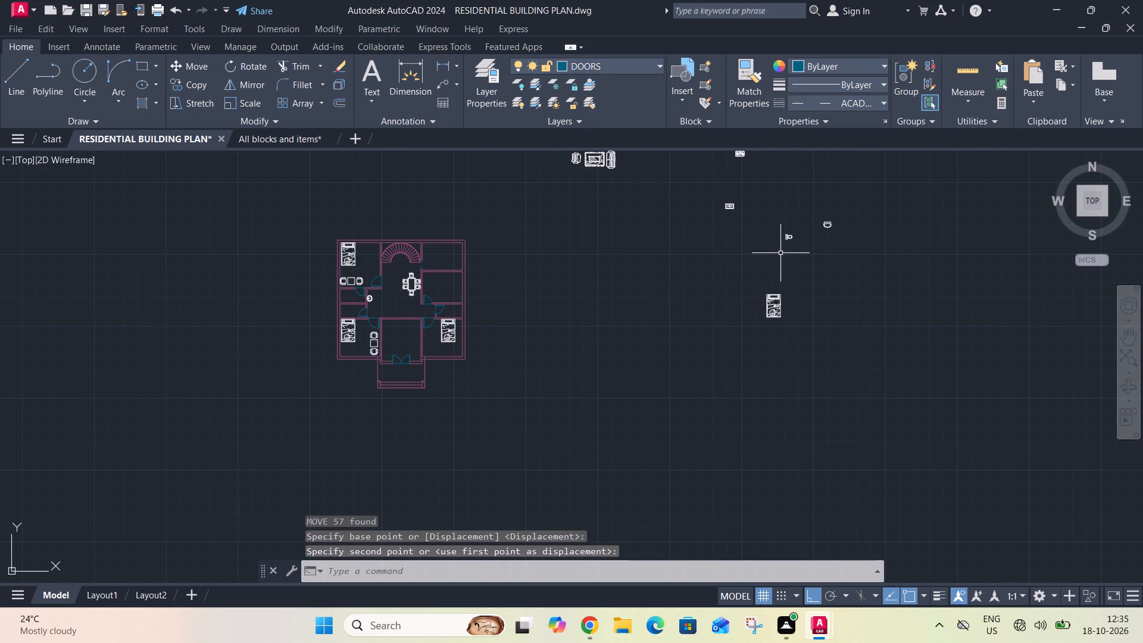
pyautogui.moveTo(778, 252); pyautogui.dragTo(721, 373, button='middle')
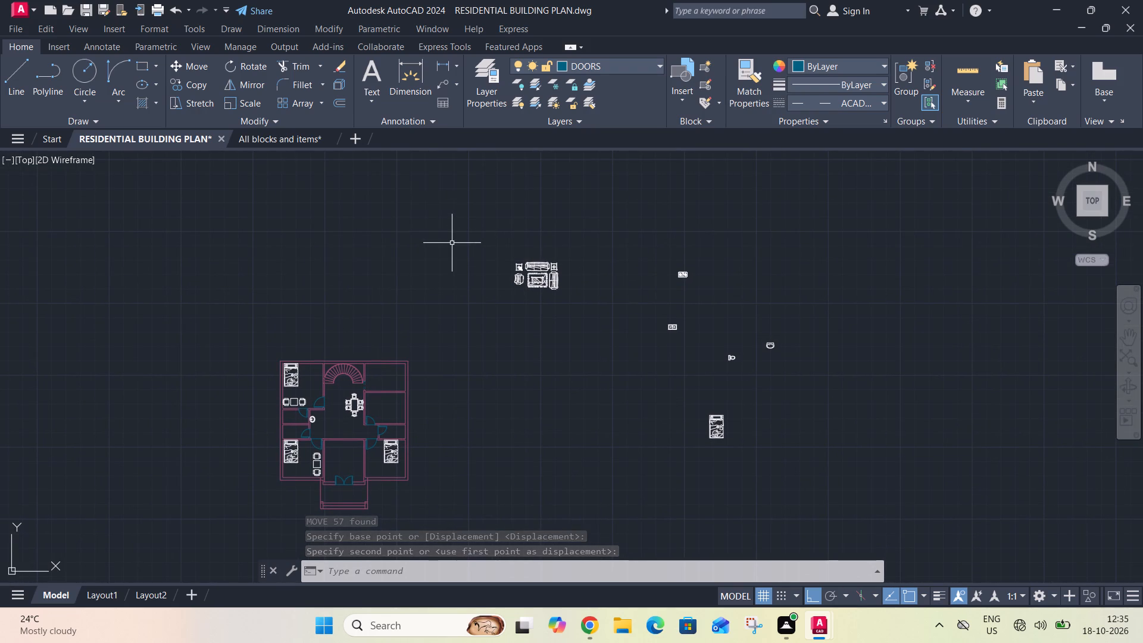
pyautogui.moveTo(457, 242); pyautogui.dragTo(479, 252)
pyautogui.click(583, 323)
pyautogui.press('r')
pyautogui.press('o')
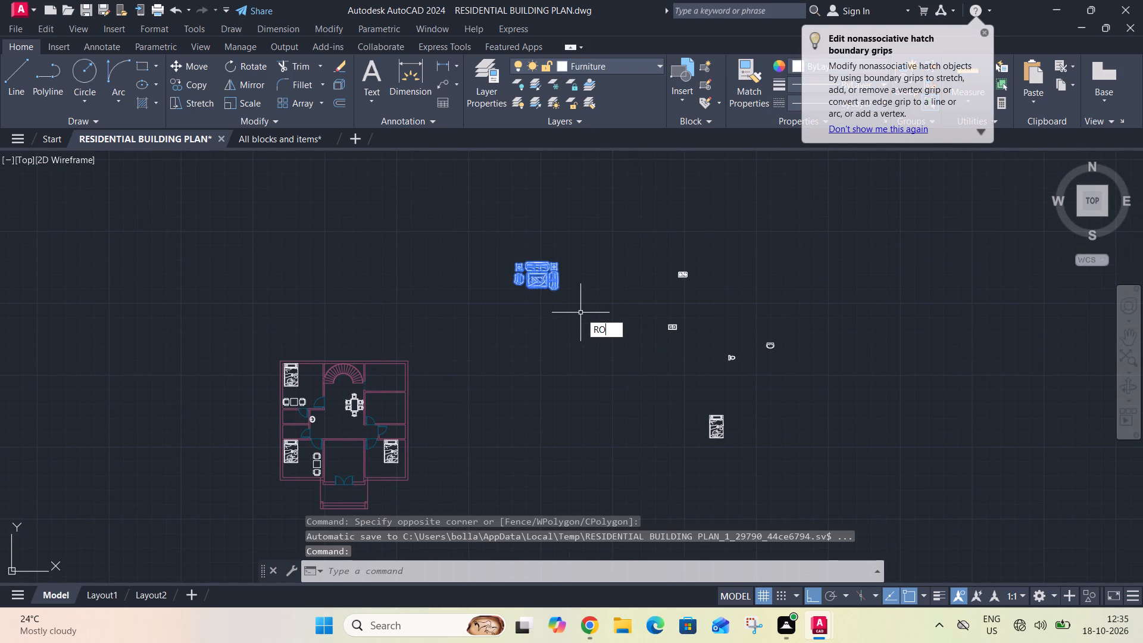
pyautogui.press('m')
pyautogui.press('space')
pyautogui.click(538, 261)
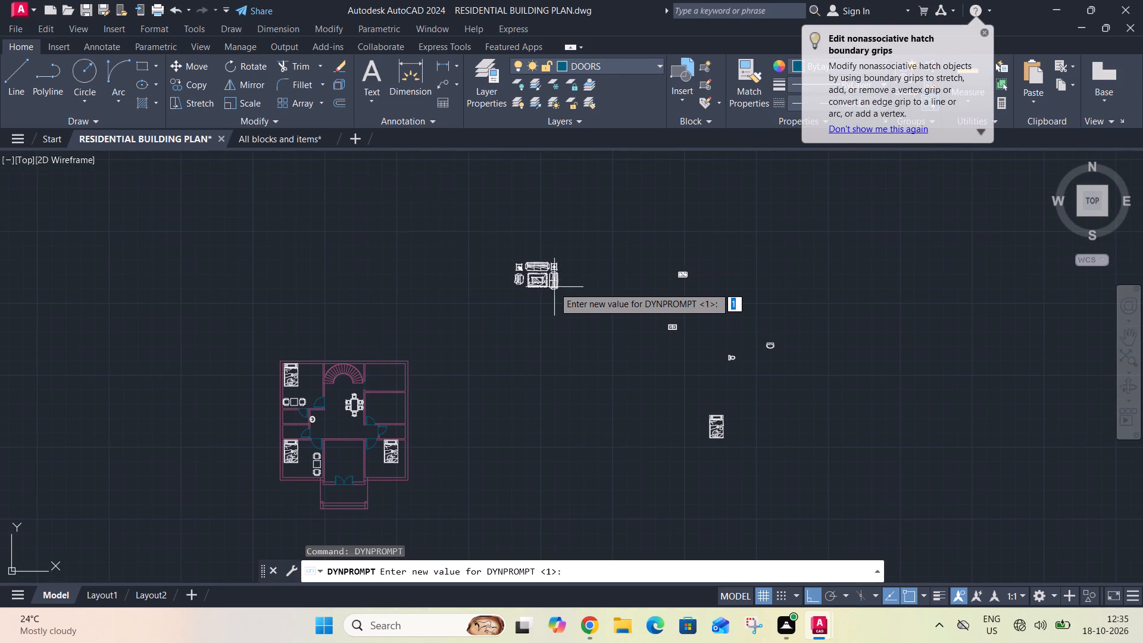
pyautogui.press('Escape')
# Rotate the sofa set above the plan 90° clockwise about its three-seat sofa, with Ortho on.
pyautogui.click(499, 259)
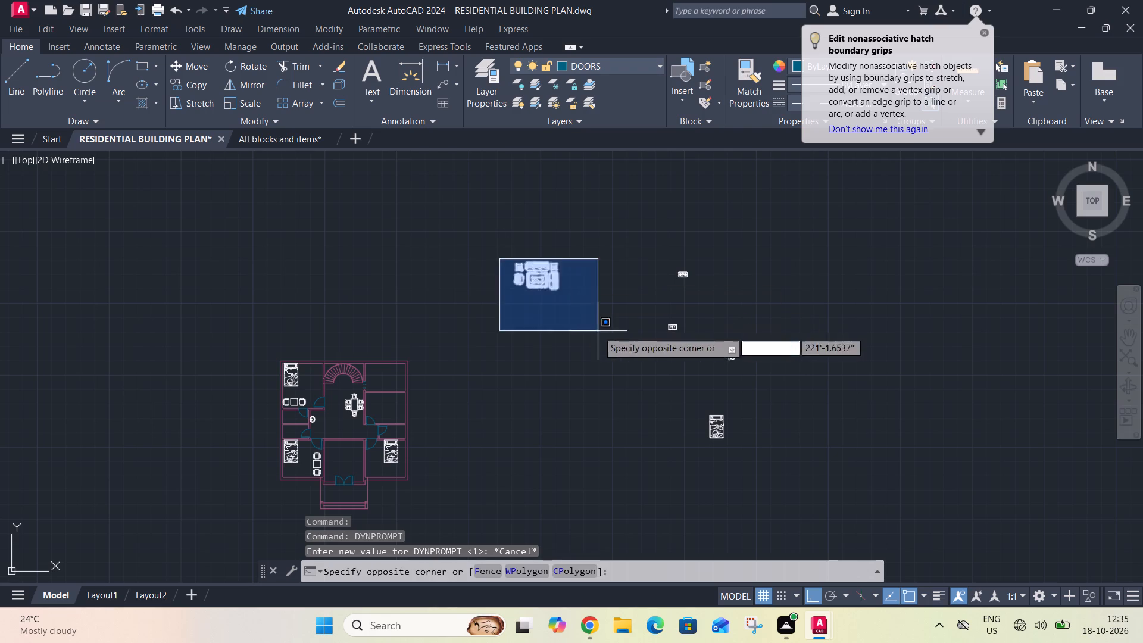
pyautogui.click(598, 331)
pyautogui.press('r')
pyautogui.press('o')
pyautogui.press('space')
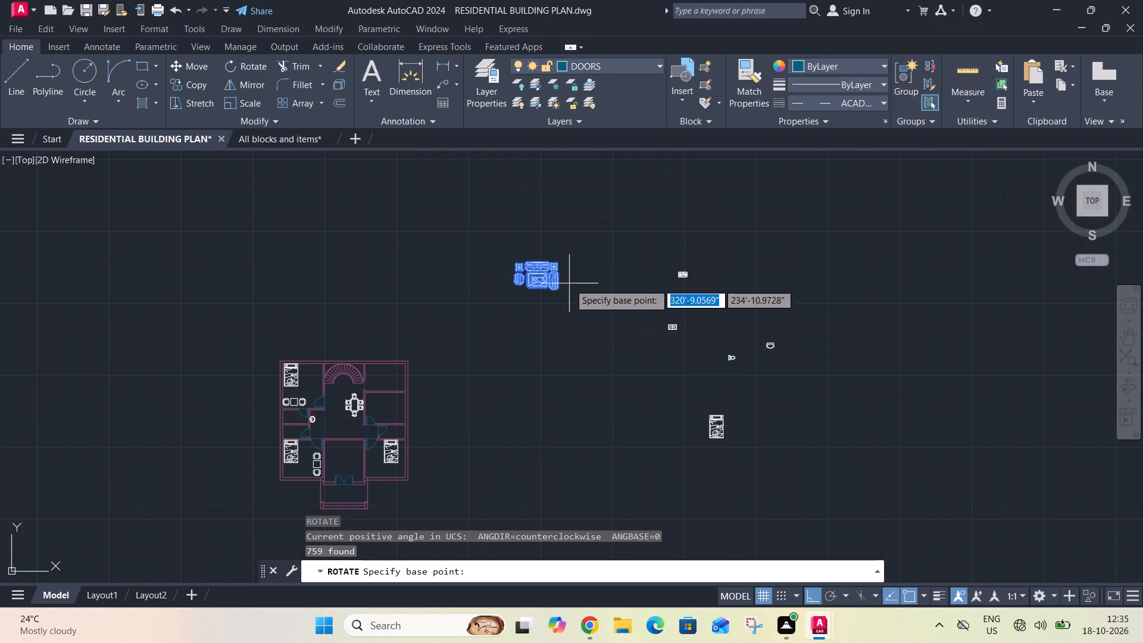
pyautogui.click(539, 266)
pyautogui.click(554, 321)
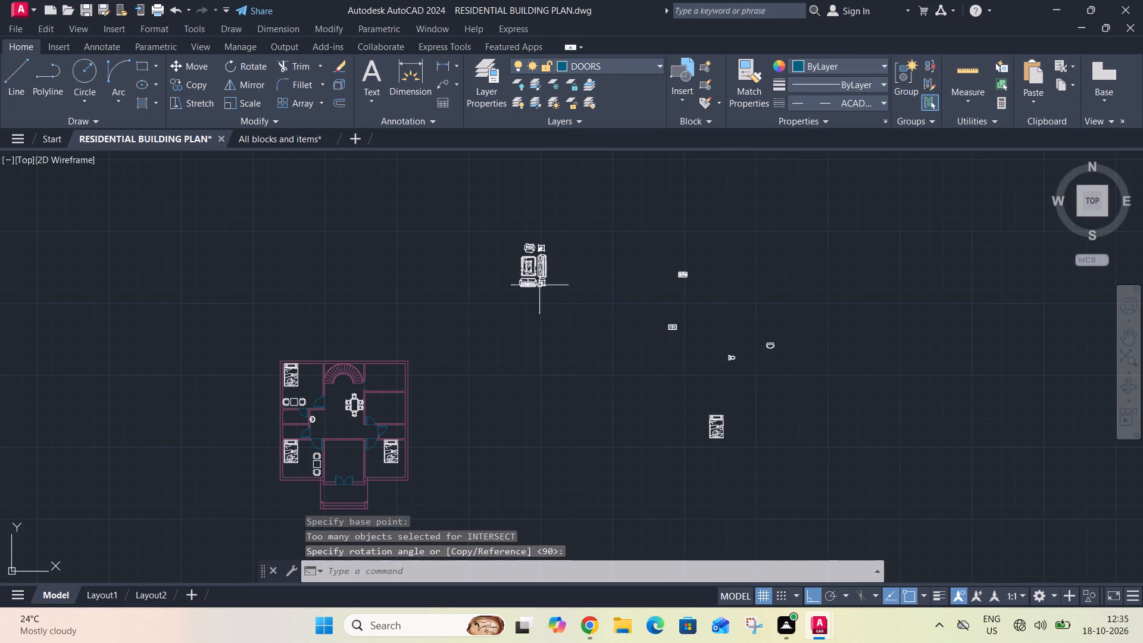
# Move the rotated sofa set, with Ortho off, to the empty space just outside the plan's lower right side.
pyautogui.click(507, 232)
pyautogui.click(566, 315)
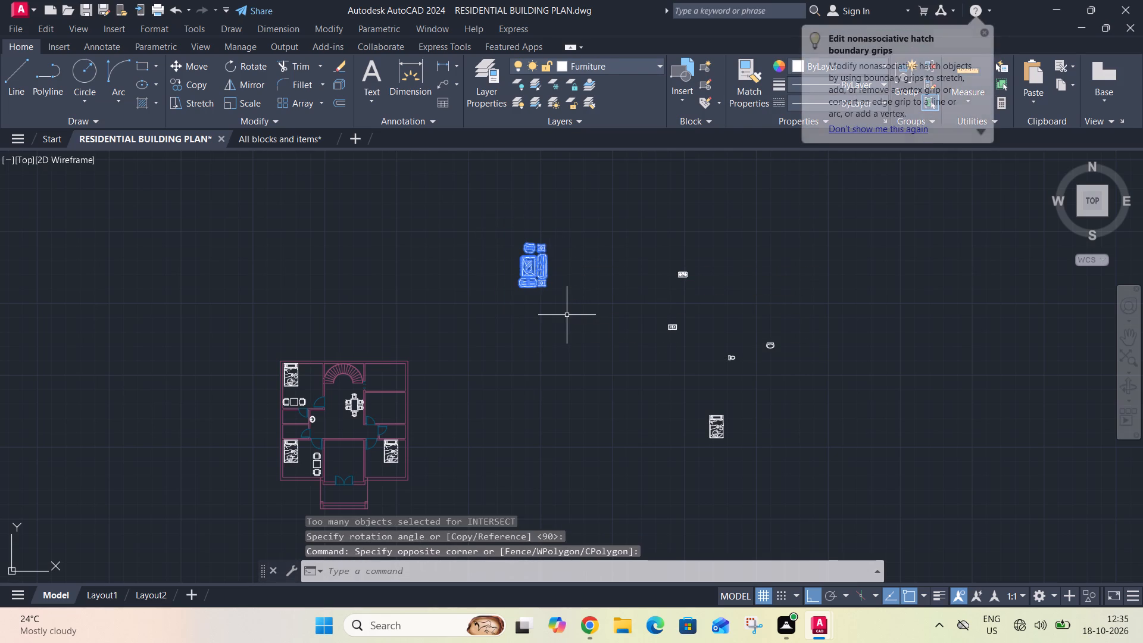
pyautogui.press('m')
pyautogui.press('space')
pyautogui.click(541, 275)
pyautogui.scroll(-1, 557, 247)
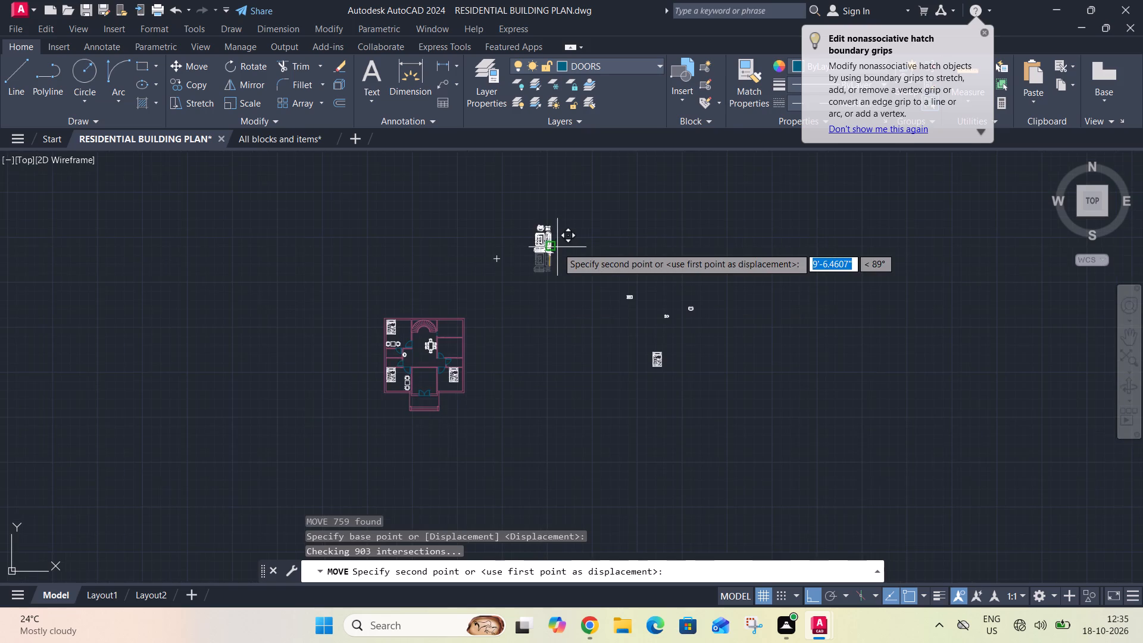
pyautogui.scroll(-1, 553, 249)
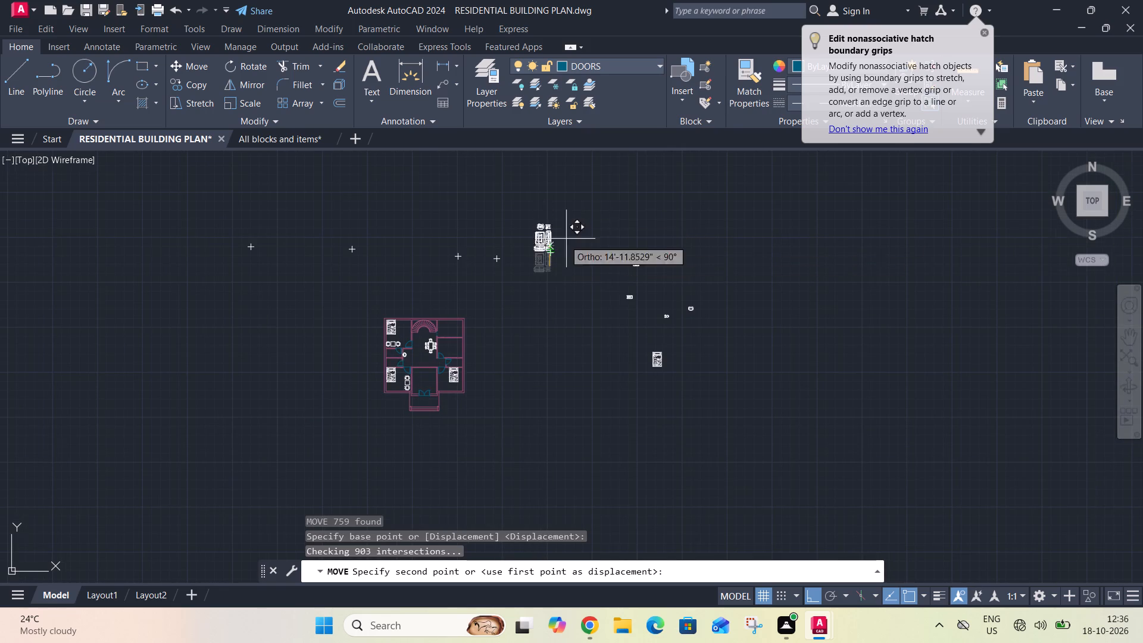
pyautogui.scroll(-1, 543, 258)
pyautogui.press('F8')
pyautogui.scroll(5, 487, 313)
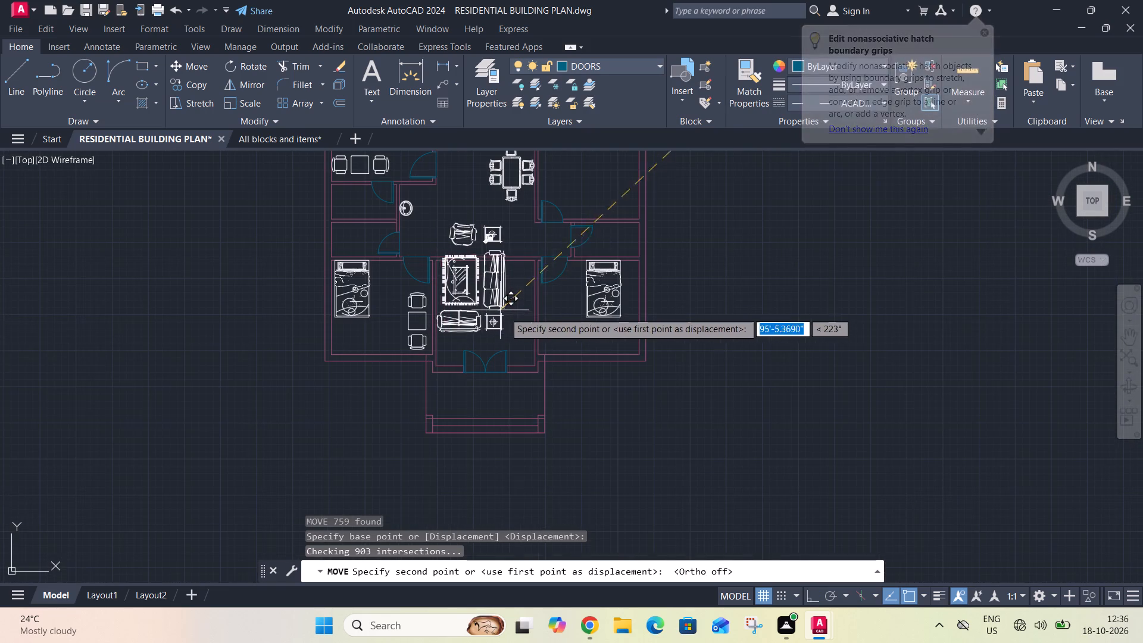
pyautogui.click(785, 365)
# Scale the sofa set down freehand from a base point on its rug so it fits the front central room.
pyautogui.moveTo(702, 242); pyautogui.dragTo(704, 248)
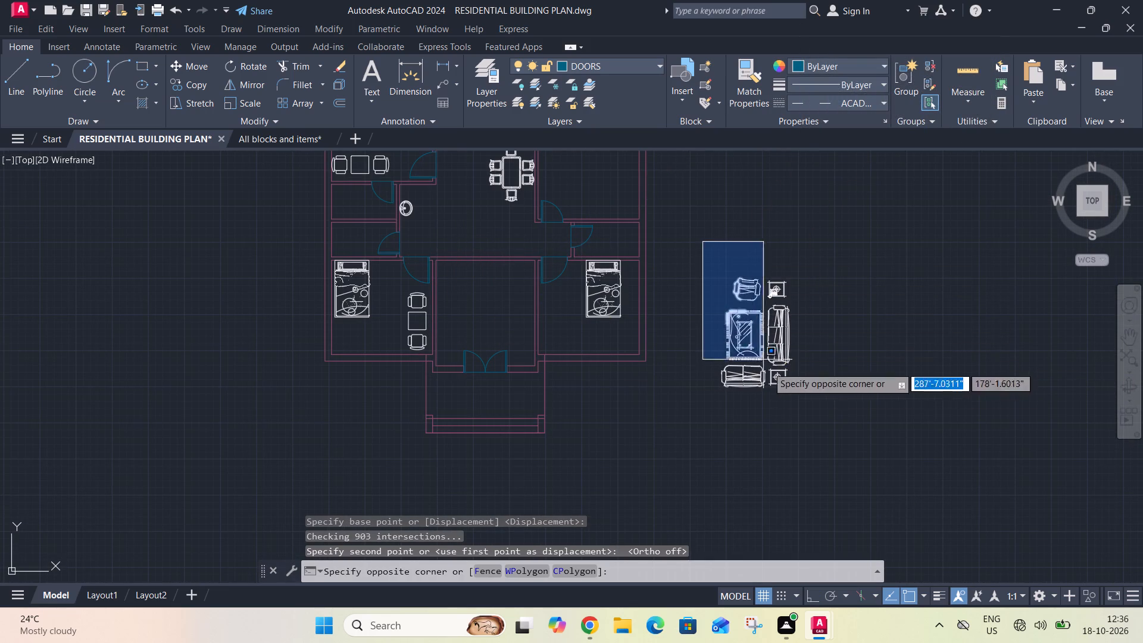
pyautogui.click(819, 413)
pyautogui.press('d')
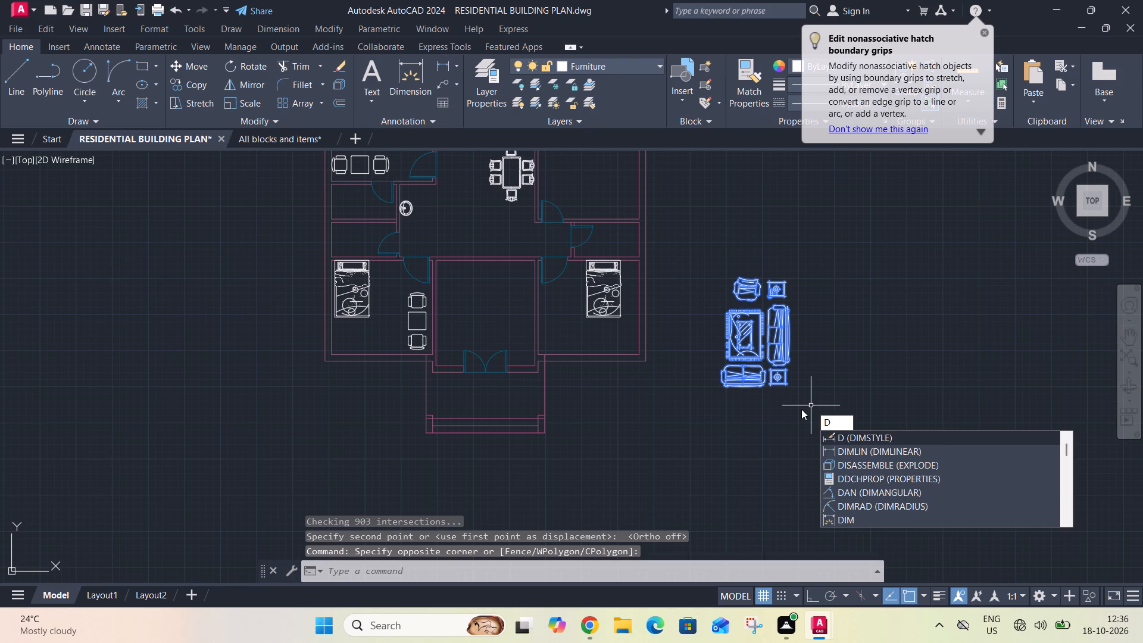
pyautogui.press('BackSpace')
pyautogui.write('SCC')
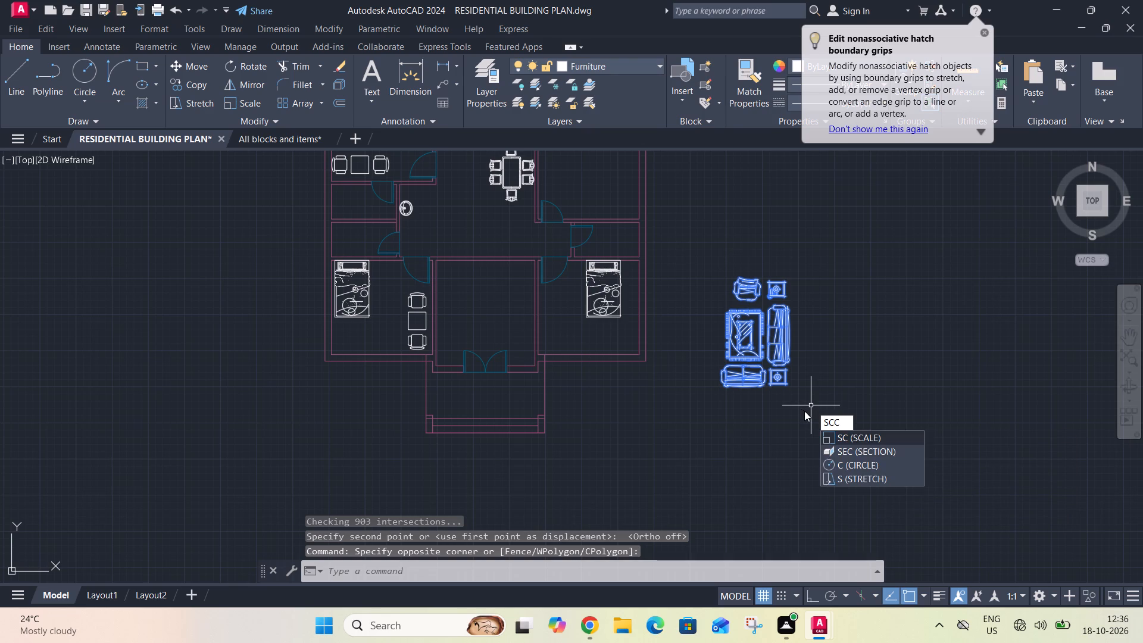
pyautogui.press('BackSpace')
pyautogui.press('space')
pyautogui.click(739, 357)
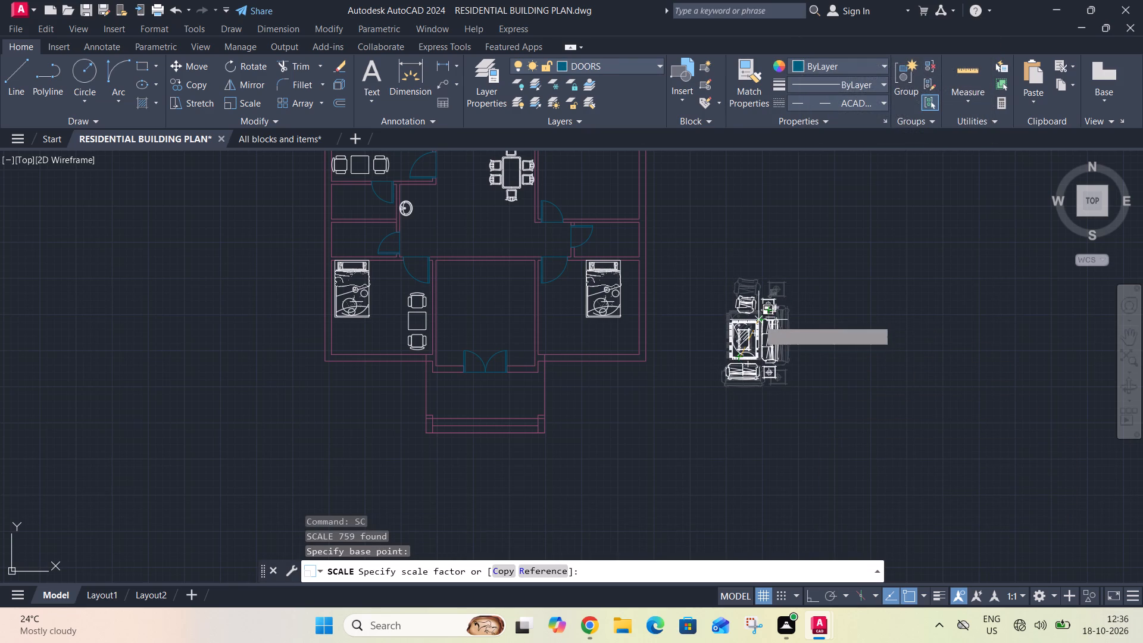
pyautogui.click(753, 327)
# Move the reduced sofa set into the front central room, with its long sofa along the right wall.
pyautogui.moveTo(707, 293); pyautogui.dragTo(713, 301)
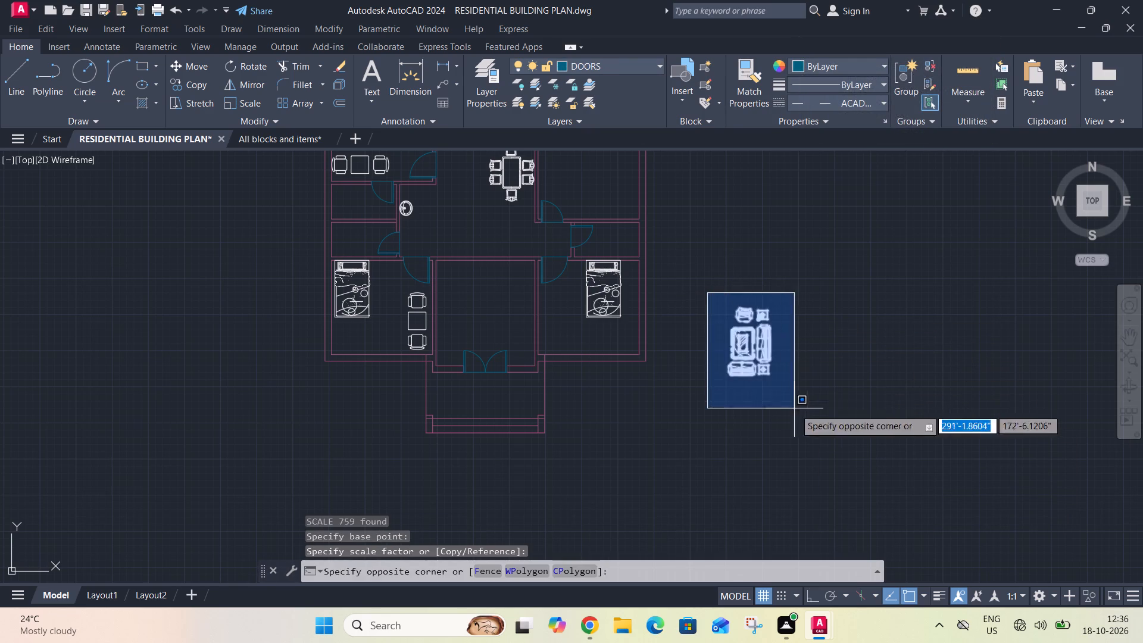
pyautogui.click(797, 411)
pyautogui.press('m')
pyautogui.press('space')
pyautogui.click(748, 347)
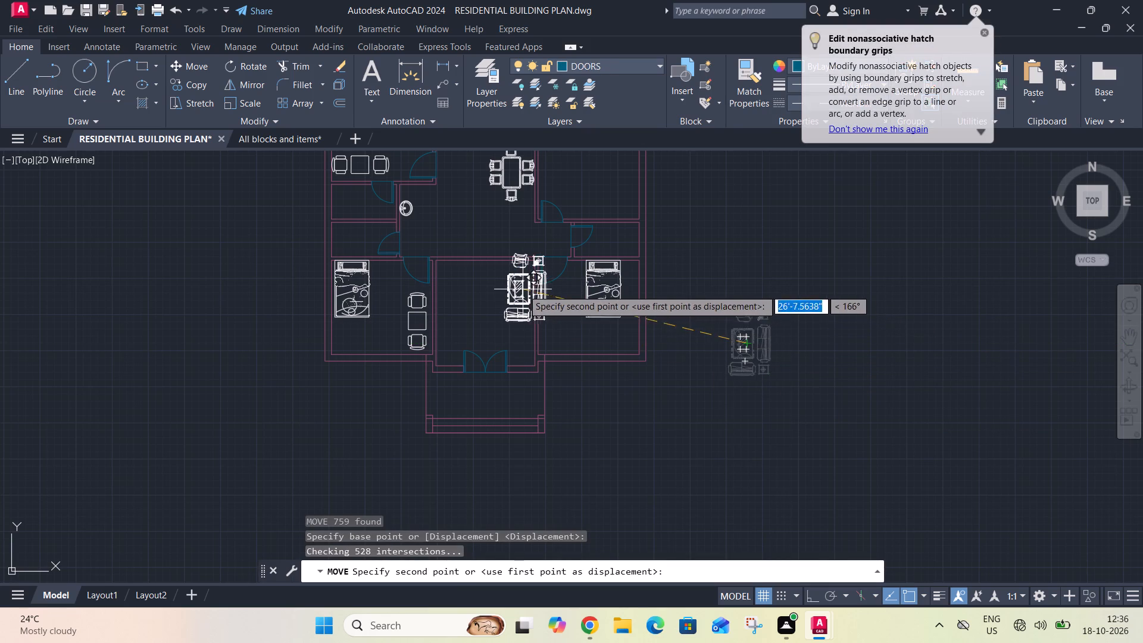
pyautogui.scroll(2, 511, 294)
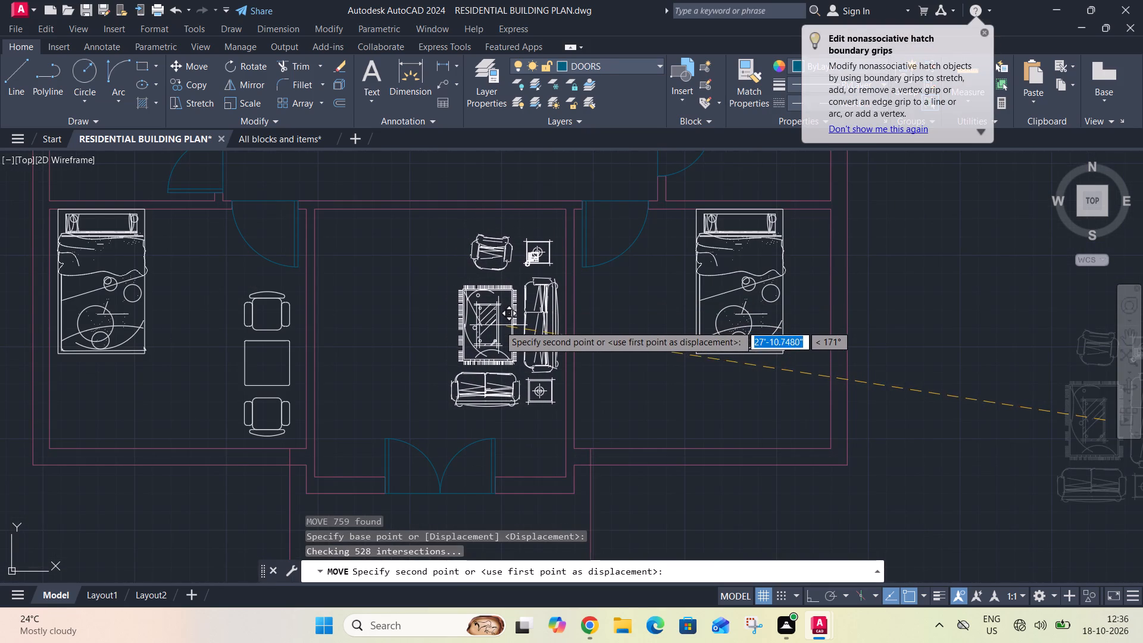
pyautogui.click(501, 314)
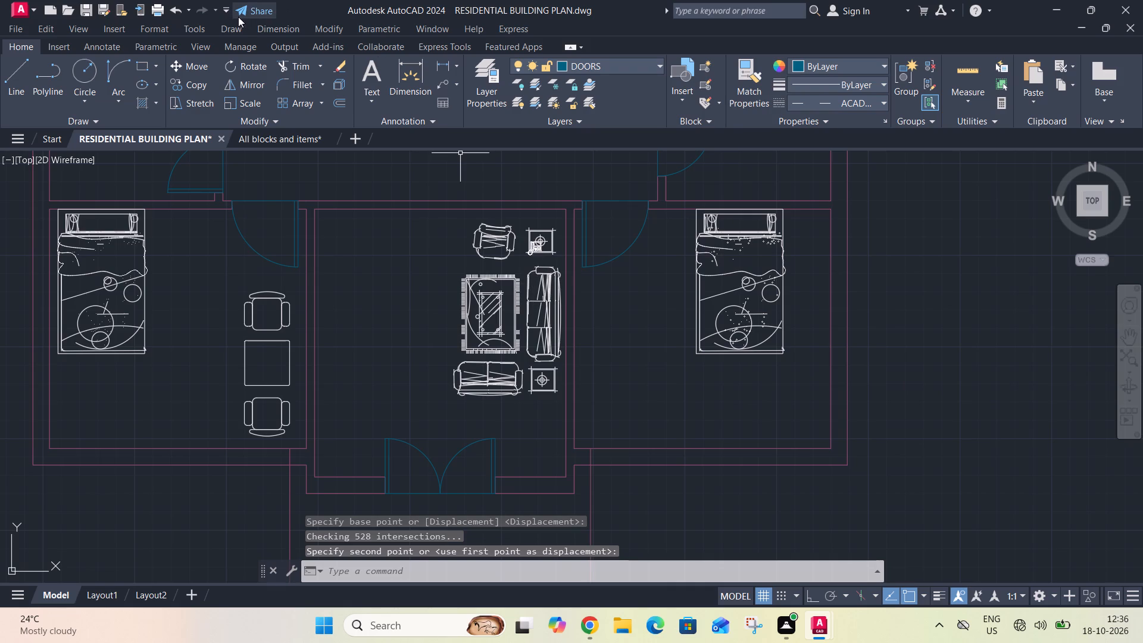
# Offset the inner top and right wall lines of the top-right kitchen inward by 2' as counter edges.
pyautogui.scroll(-3, 232, 40)
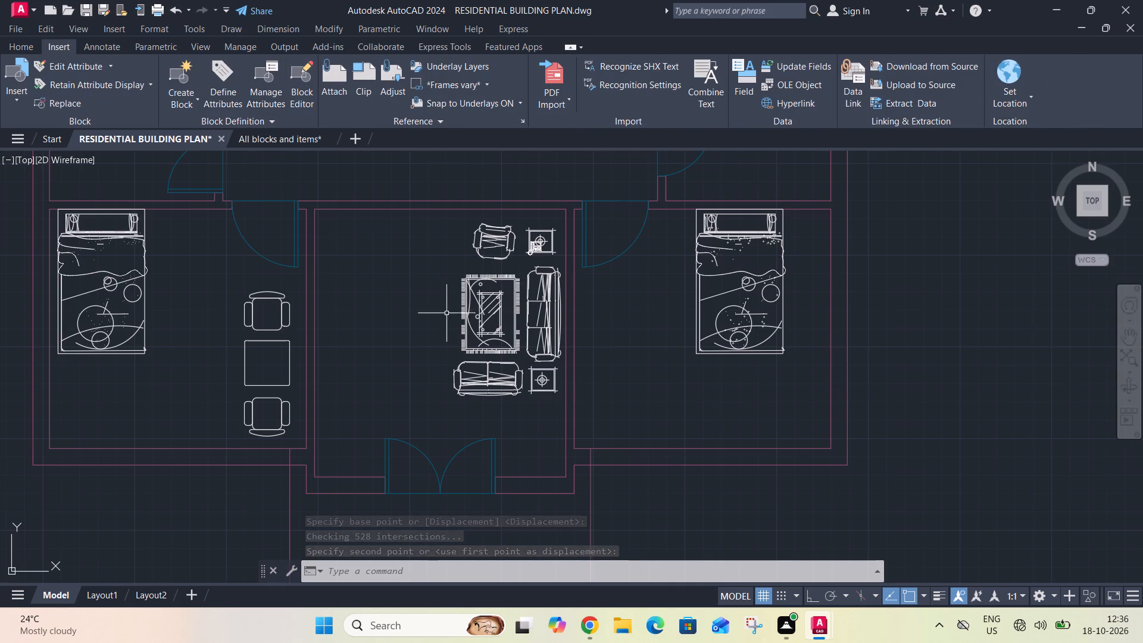
pyautogui.scroll(-2, 452, 319)
pyautogui.moveTo(551, 220); pyautogui.dragTo(545, 434, button='middle')
pyautogui.scroll(2, 536, 355)
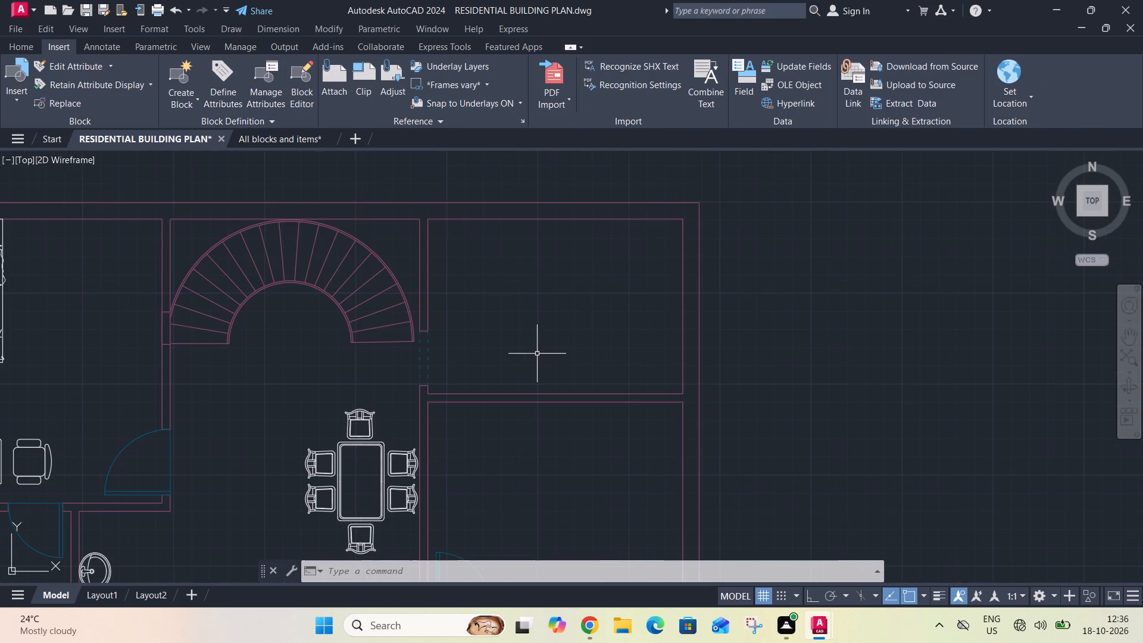
pyautogui.write('O')
pyautogui.press('space')
pyautogui.write("2'")
pyautogui.press('Return')
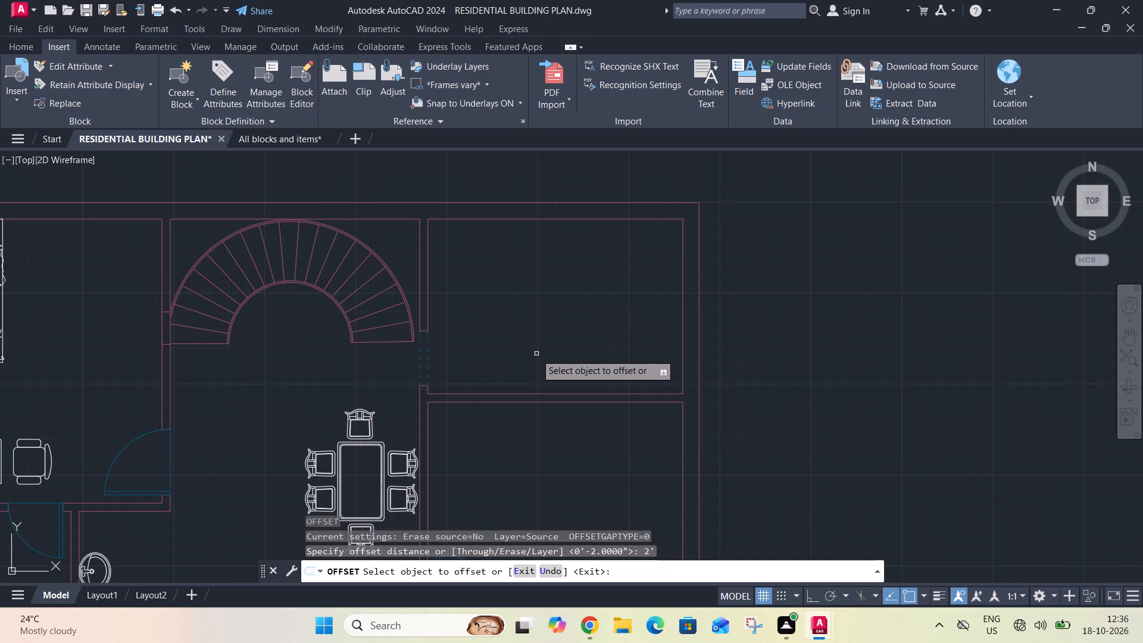
pyautogui.click(564, 220)
pyautogui.click(563, 242)
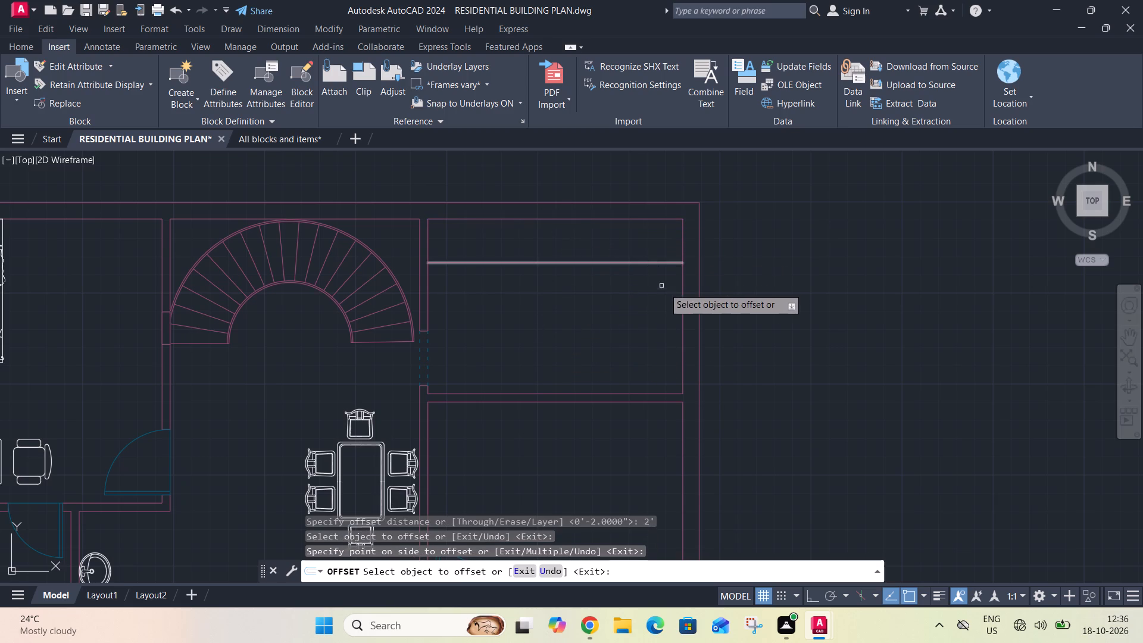
pyautogui.click(683, 312)
pyautogui.click(652, 324)
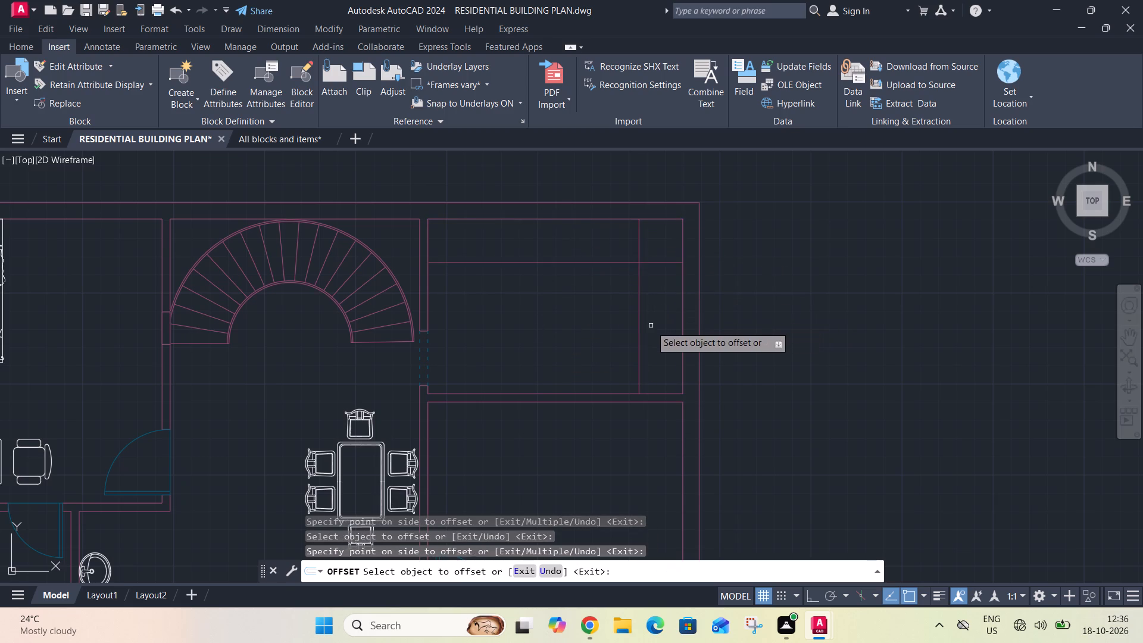
pyautogui.press('Escape')
# Trim both counter lines' overlapping ends at the kitchen's upper-right corner to form an L-shaped counter.
pyautogui.press('t')
pyautogui.press('r')
pyautogui.press('space')
pyautogui.click(656, 299)
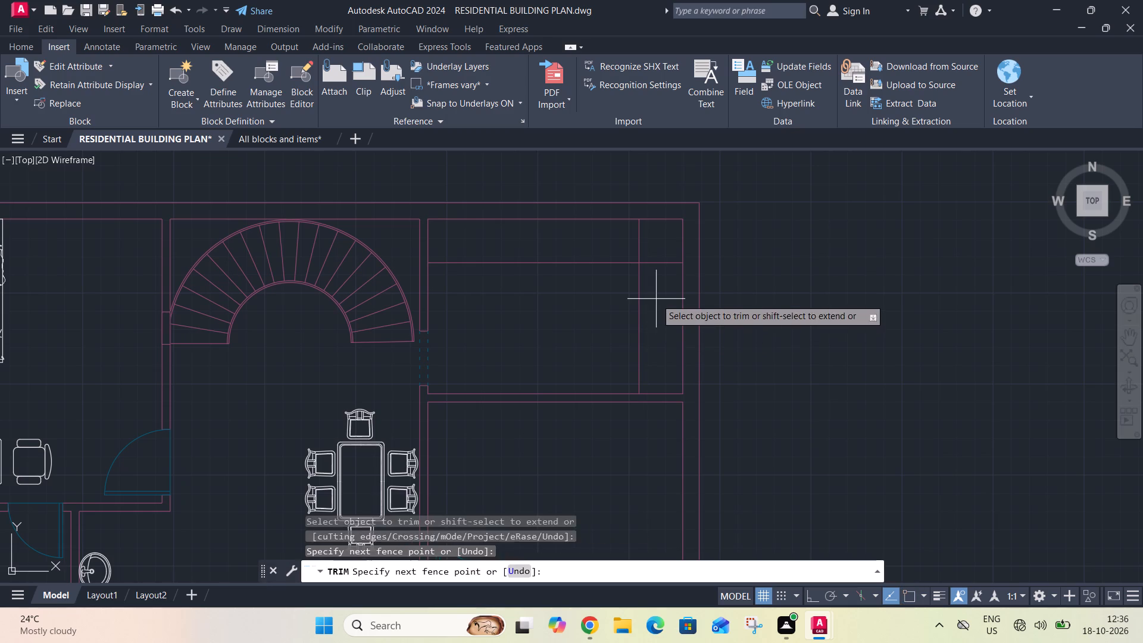
pyautogui.doubleClick(666, 251)
pyautogui.click(656, 250)
pyautogui.click(622, 243)
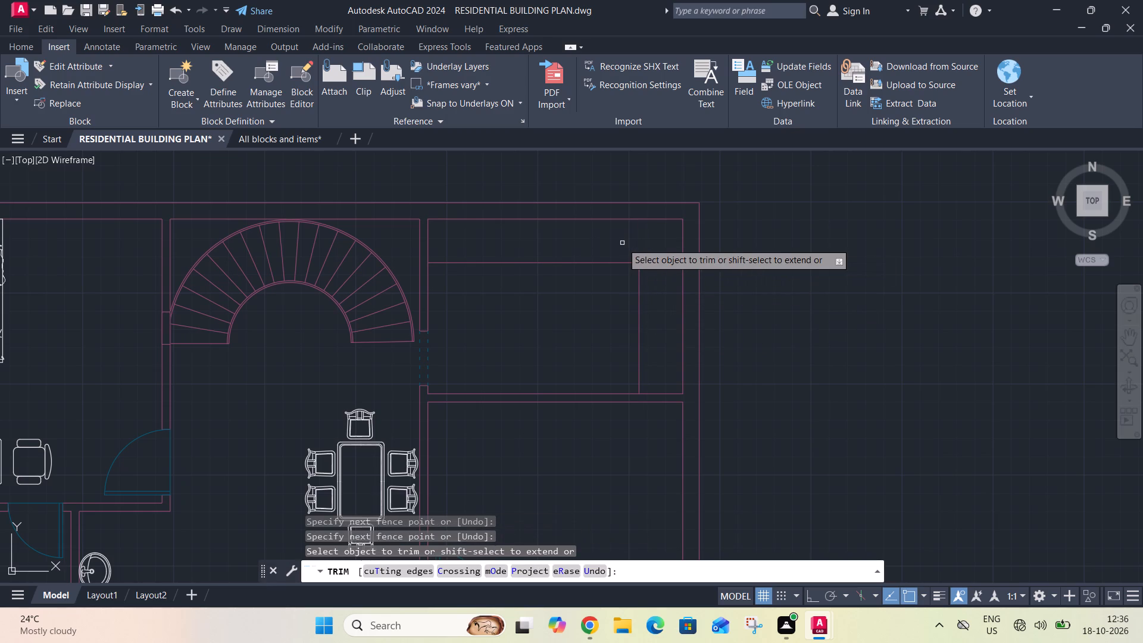
pyautogui.press('Escape')
# Move the two-burner stove by its top edge midpoint from outside the plan onto the kitchen's top counter.
pyautogui.scroll(-3, 620, 245)
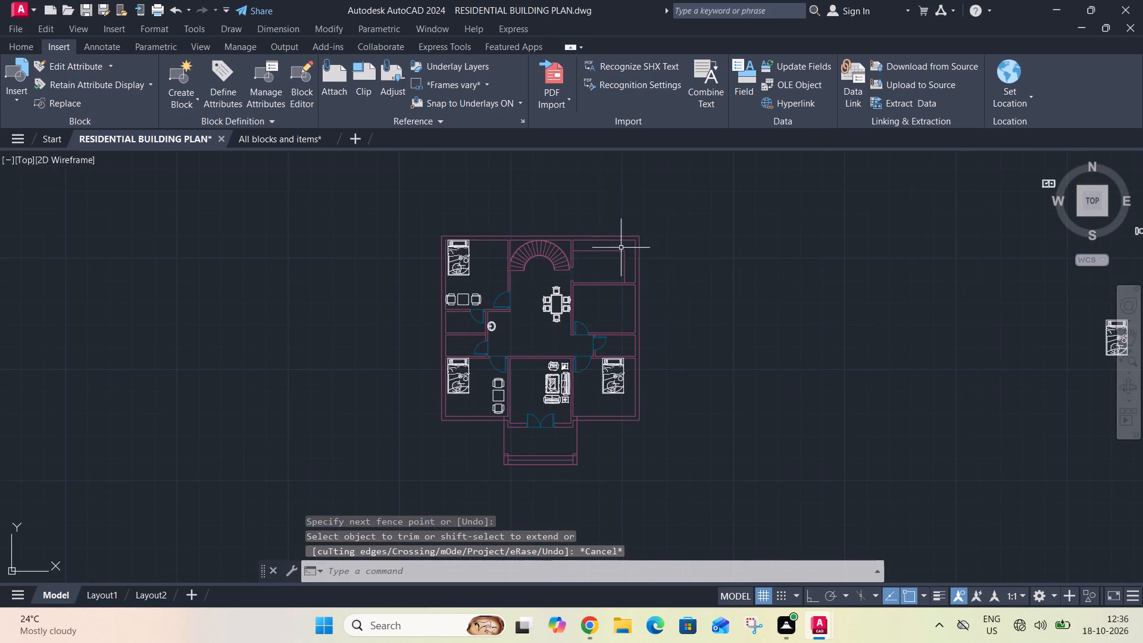
pyautogui.moveTo(957, 372); pyautogui.dragTo(688, 457, button='middle')
pyautogui.scroll(1, 766, 252)
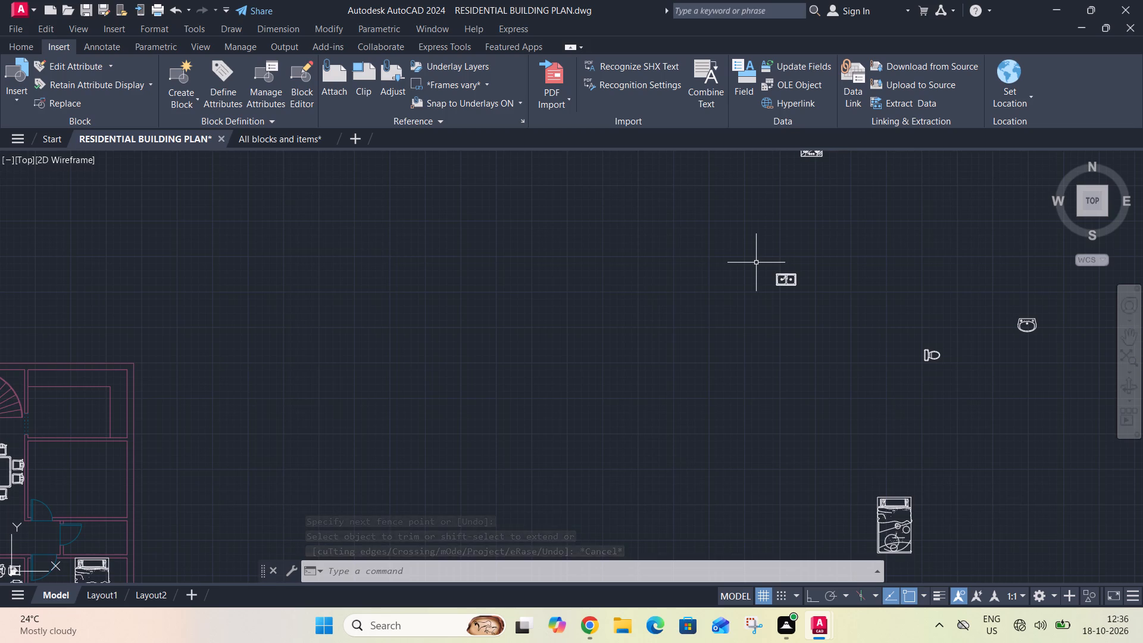
pyautogui.moveTo(755, 258); pyautogui.dragTo(719, 366, button='middle')
pyautogui.scroll(1, 755, 258)
pyautogui.moveTo(770, 163); pyautogui.dragTo(775, 169)
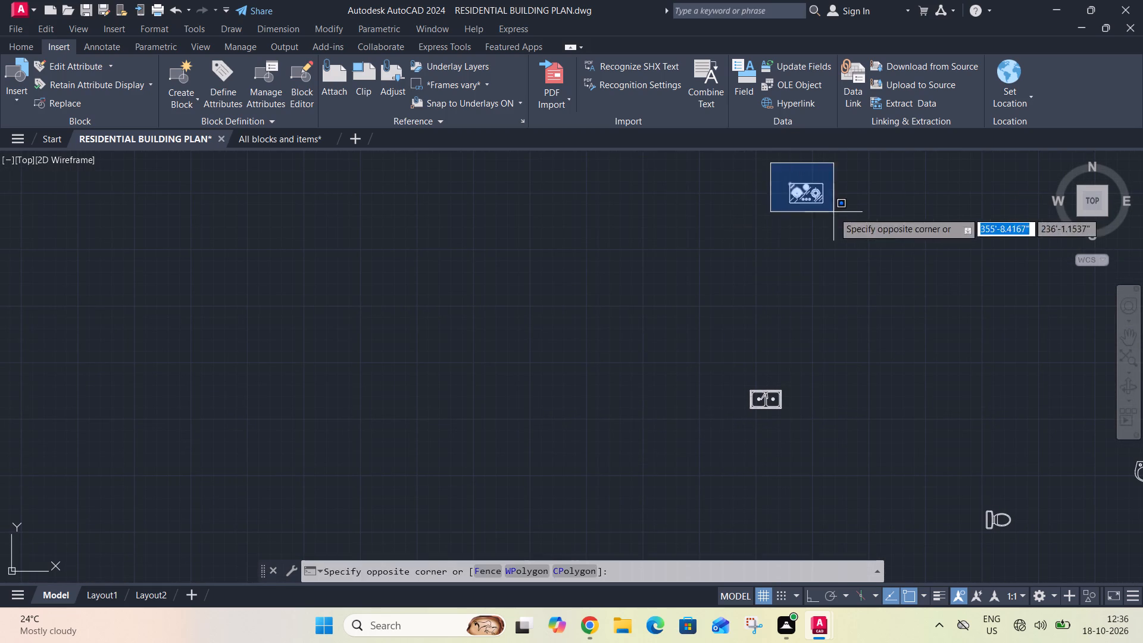
pyautogui.click(834, 213)
pyautogui.write('M')
pyautogui.press('space')
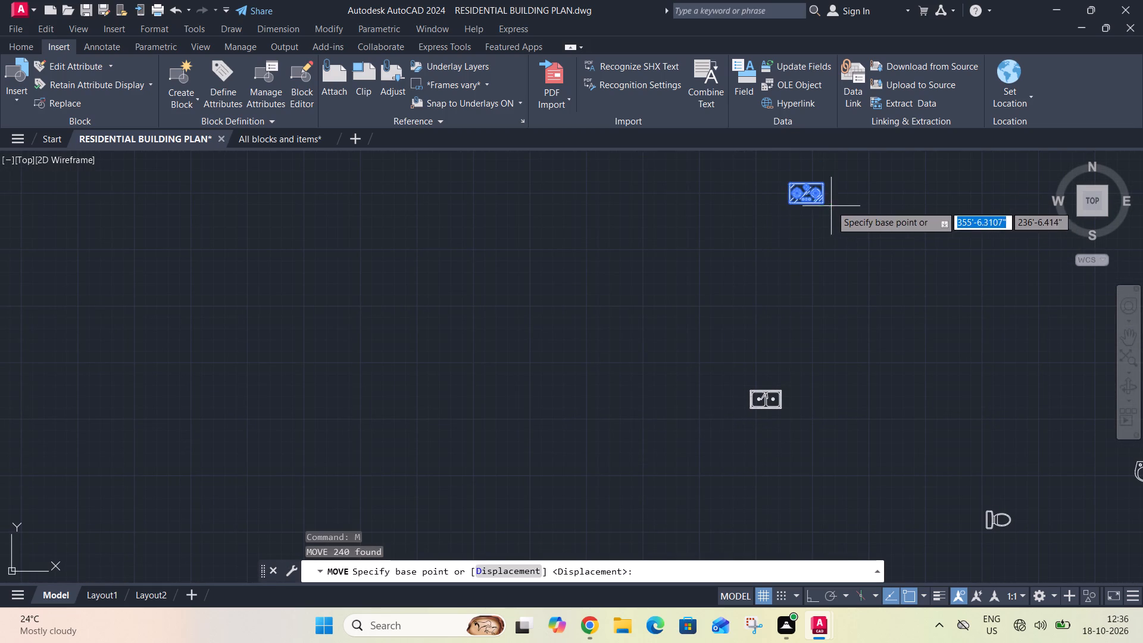
pyautogui.scroll(3, 806, 179)
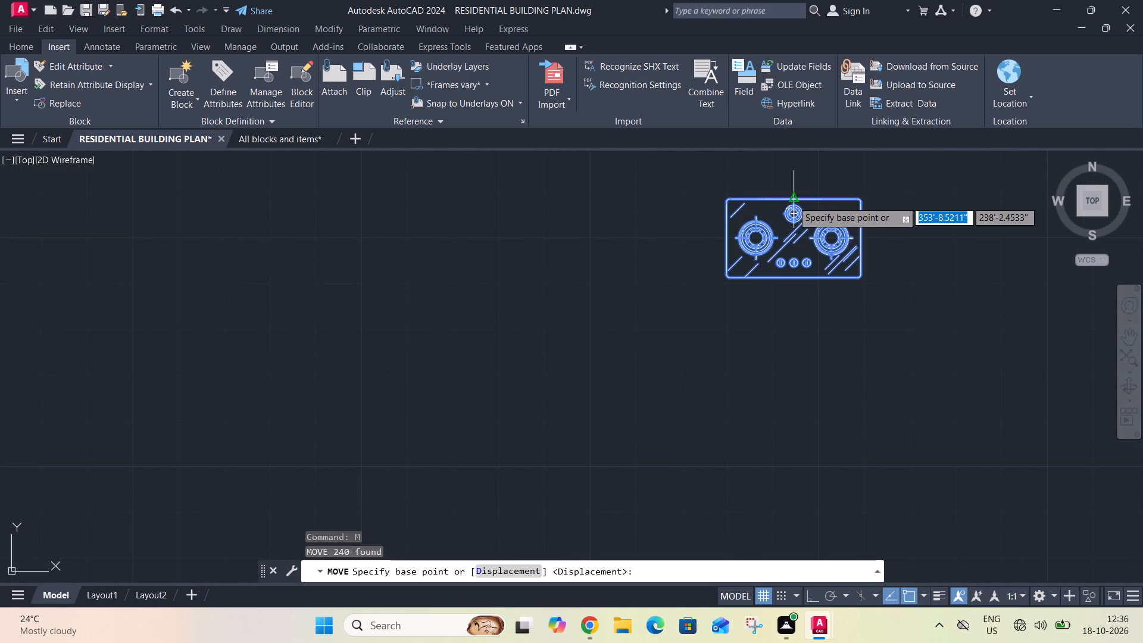
pyautogui.click(792, 201)
pyautogui.scroll(-4, 809, 158)
pyautogui.scroll(-1, 629, 241)
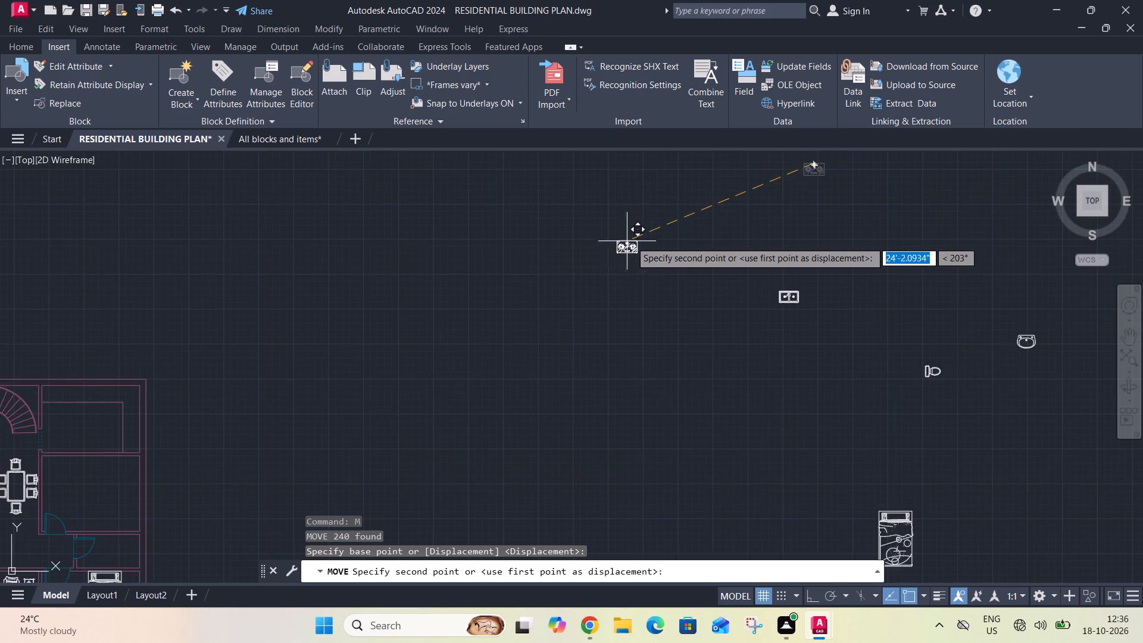
pyautogui.moveTo(720, 252); pyautogui.dragTo(903, 208, button='middle')
pyautogui.scroll(5, 498, 307)
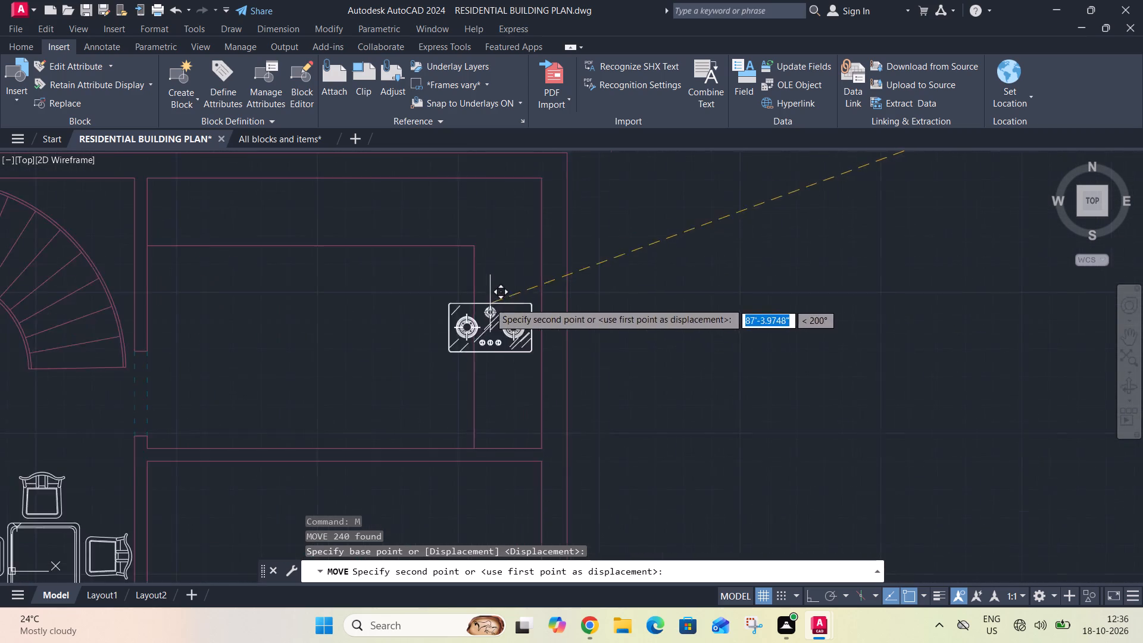
pyautogui.scroll(1, 405, 209)
pyautogui.moveTo(408, 216); pyautogui.dragTo(705, 458, button='middle')
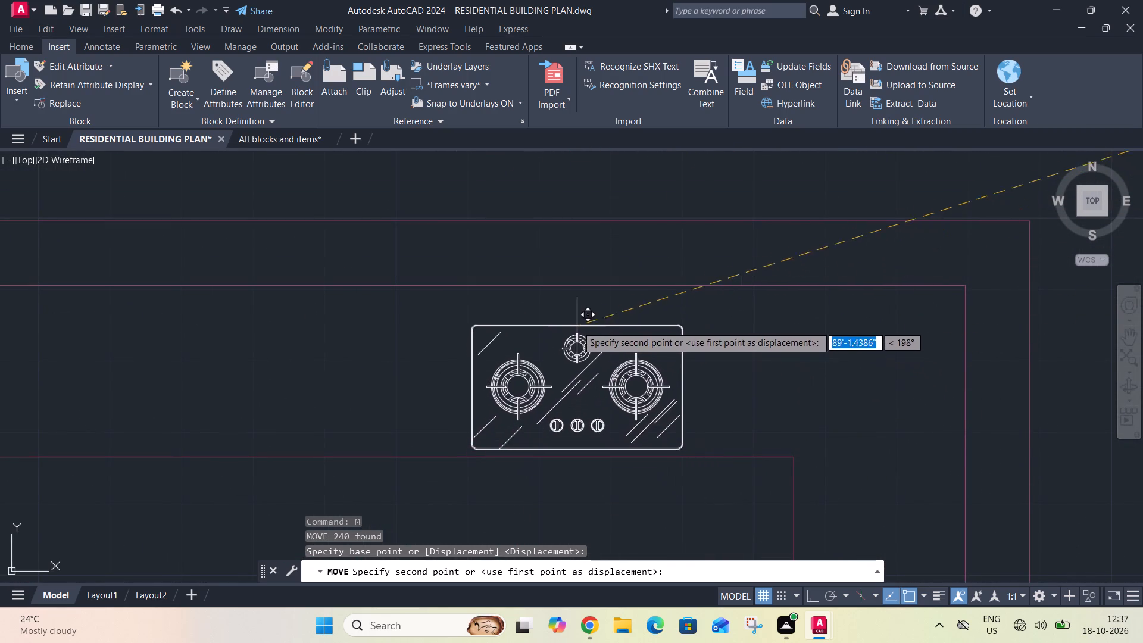
pyautogui.click(485, 310)
# Rotate the double-bowl sink outside the plan by 270° about its top edge midpoint so it stands vertically.
pyautogui.scroll(-4, 491, 303)
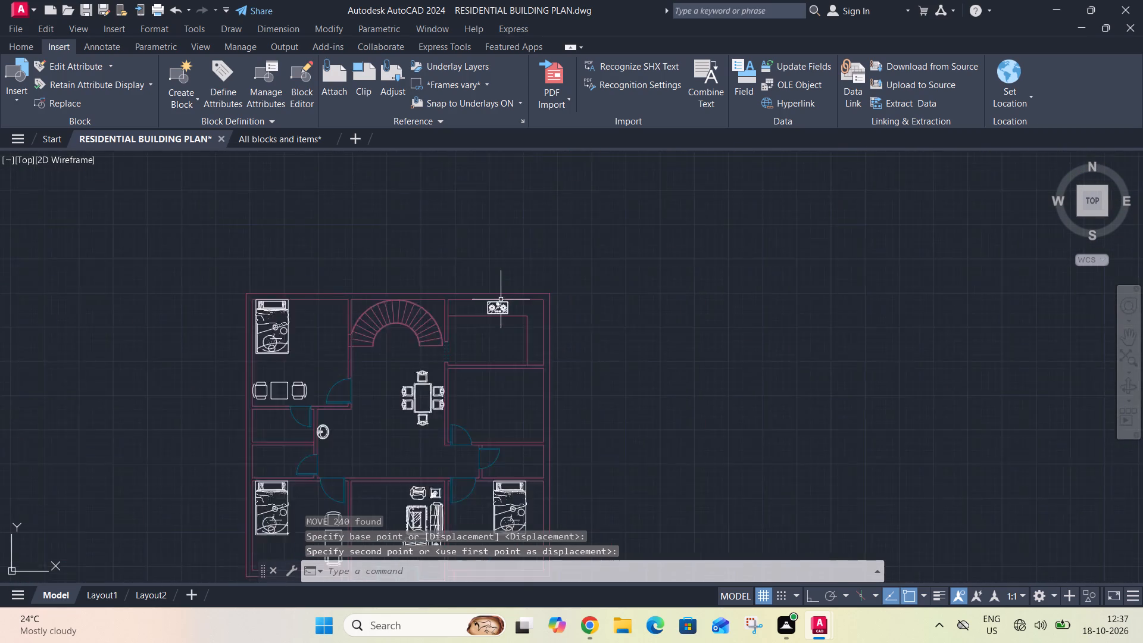
pyautogui.scroll(-2, 501, 299)
pyautogui.click(912, 230)
pyautogui.click(957, 269)
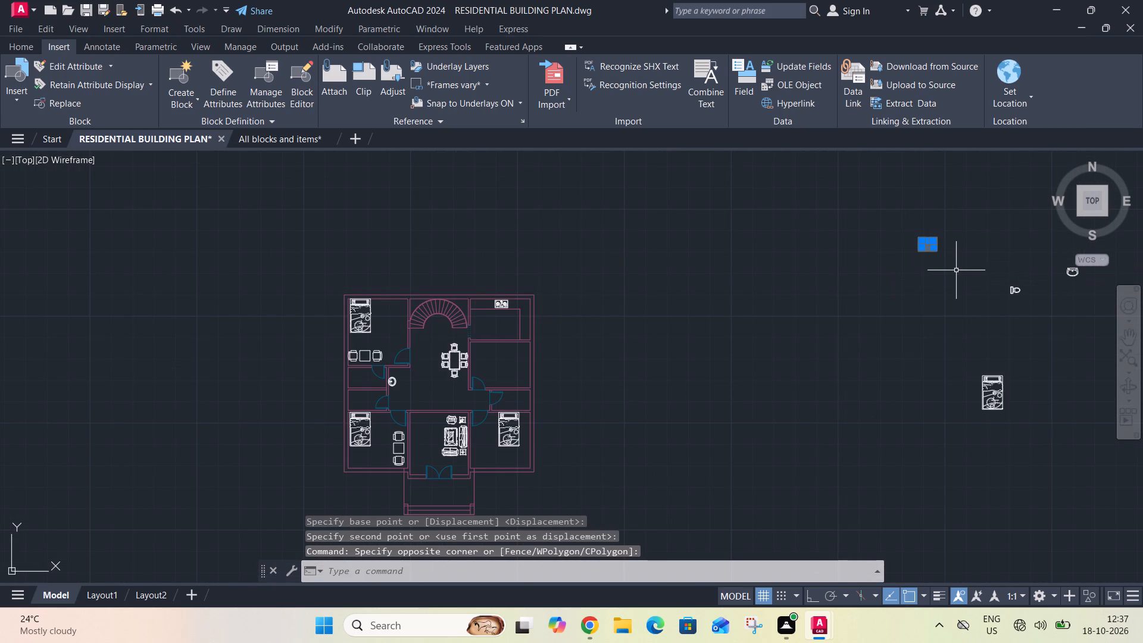
pyautogui.write('RO')
pyautogui.press('space')
pyautogui.press('F8')
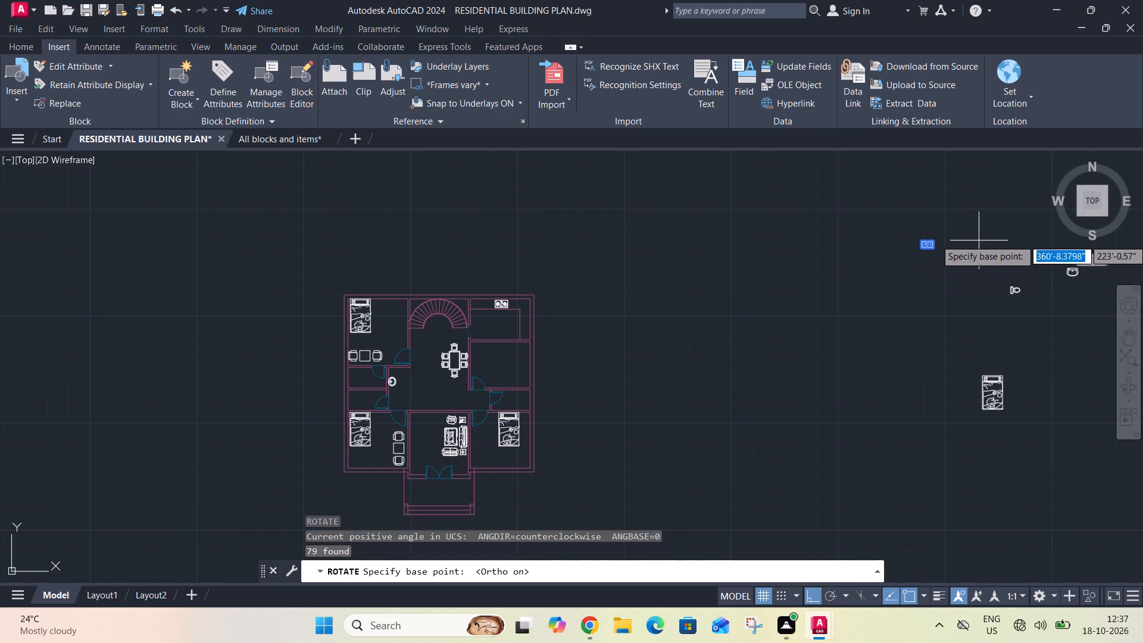
pyautogui.click(926, 237)
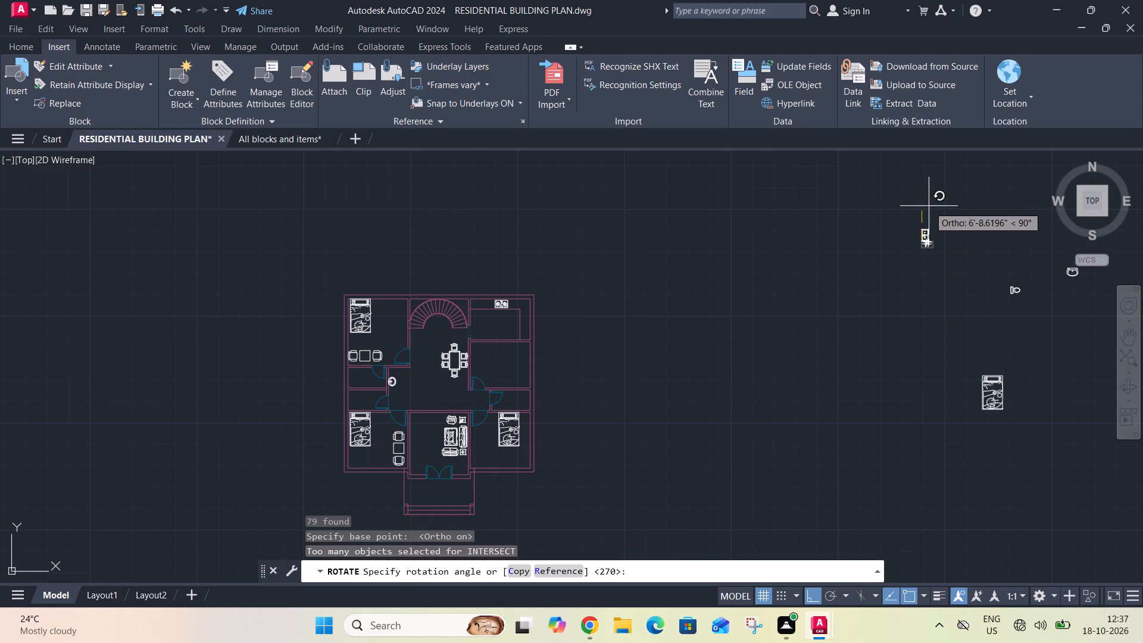
pyautogui.scroll(3, 929, 206)
pyautogui.click(825, 478)
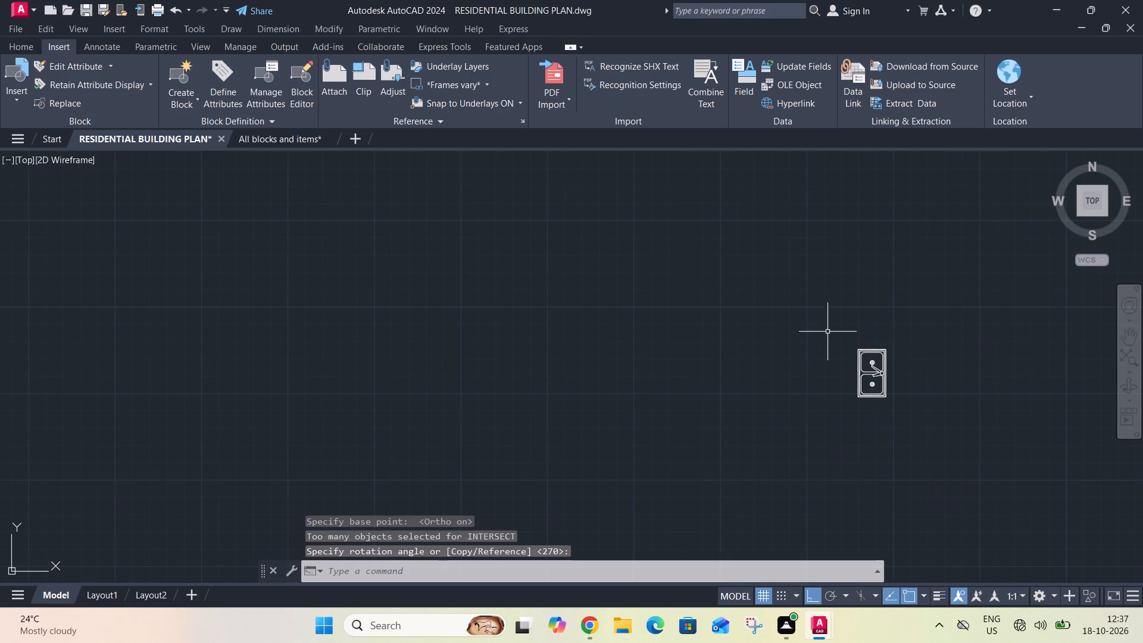
# Move the rotated sink by its right edge midpoint onto the kitchen's right-hand counter.
pyautogui.moveTo(829, 305); pyautogui.dragTo(836, 326)
pyautogui.click(904, 466)
pyautogui.write('M')
pyautogui.press('space')
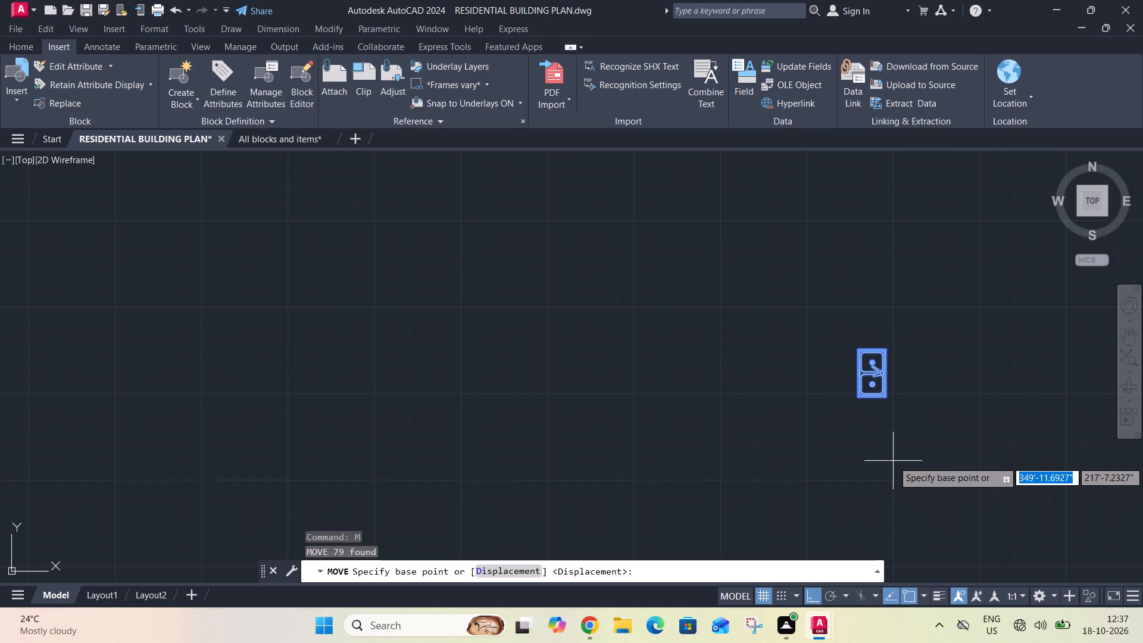
pyautogui.press('F8')
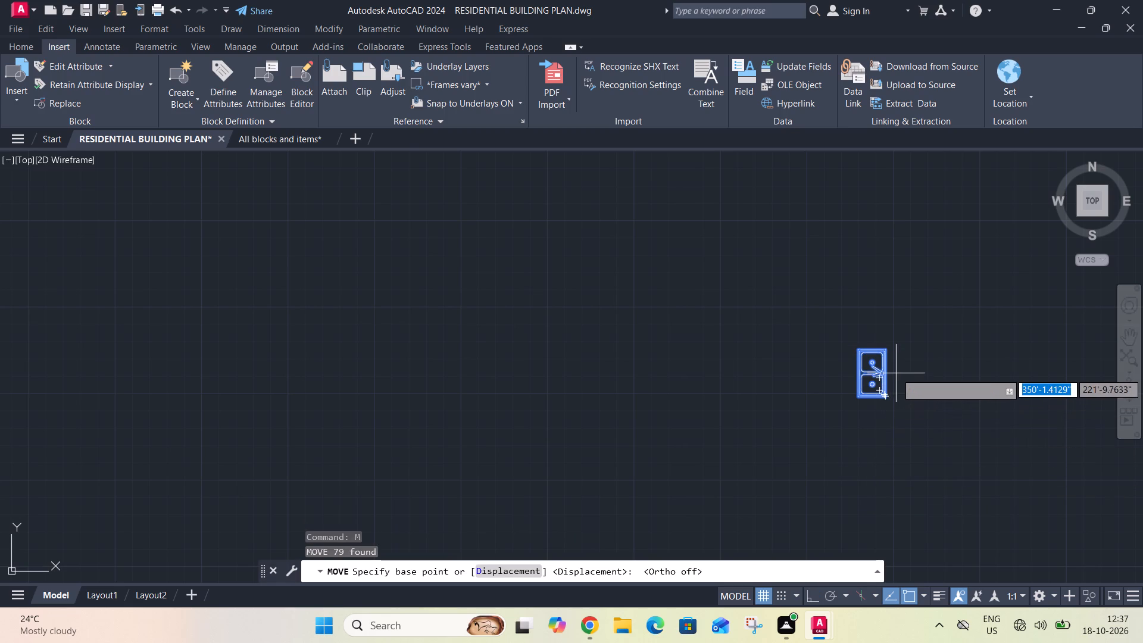
pyautogui.click(885, 373)
pyautogui.scroll(-4, 901, 333)
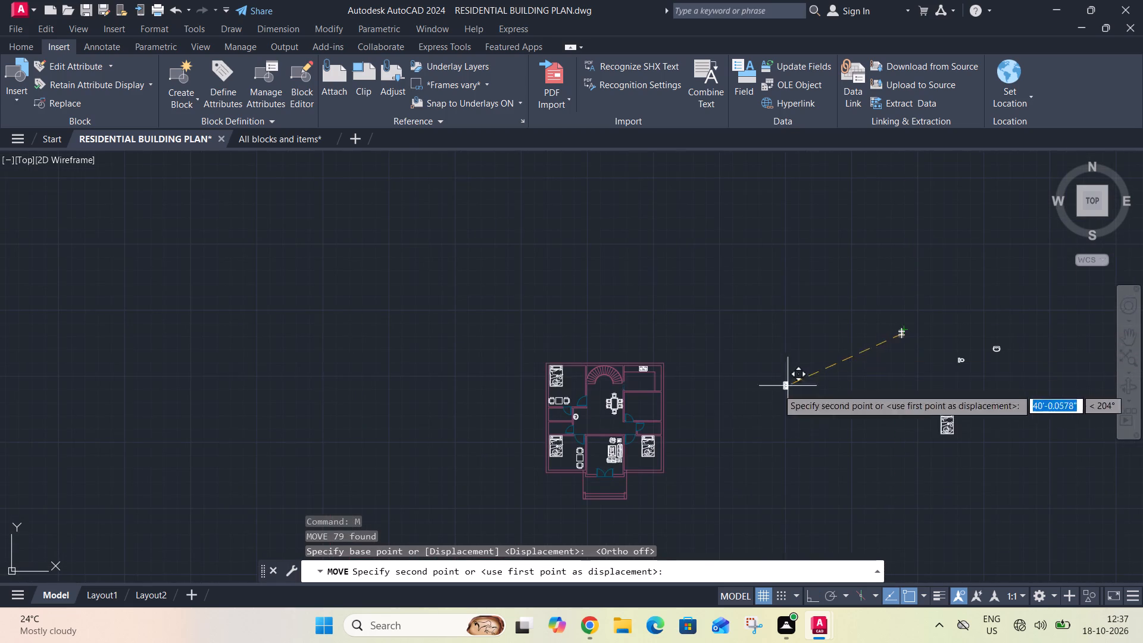
pyautogui.scroll(4, 675, 394)
pyautogui.click(616, 366)
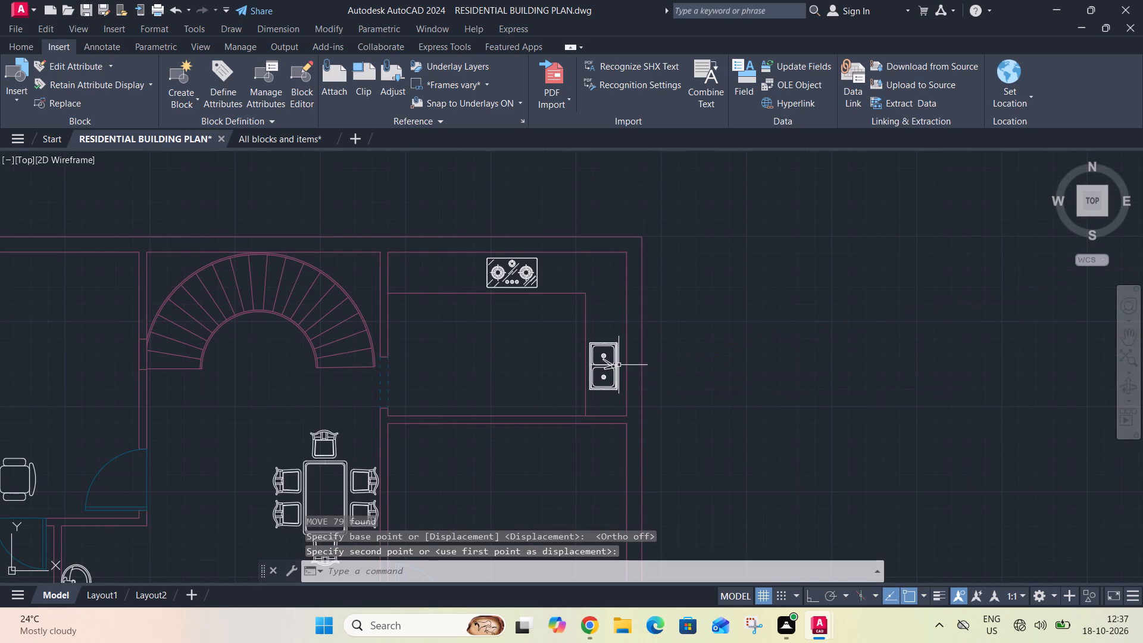
# Copy the toilet from outside the plan into the lower left bathroom, with its tank against the left wall.
pyautogui.scroll(3, 584, 351)
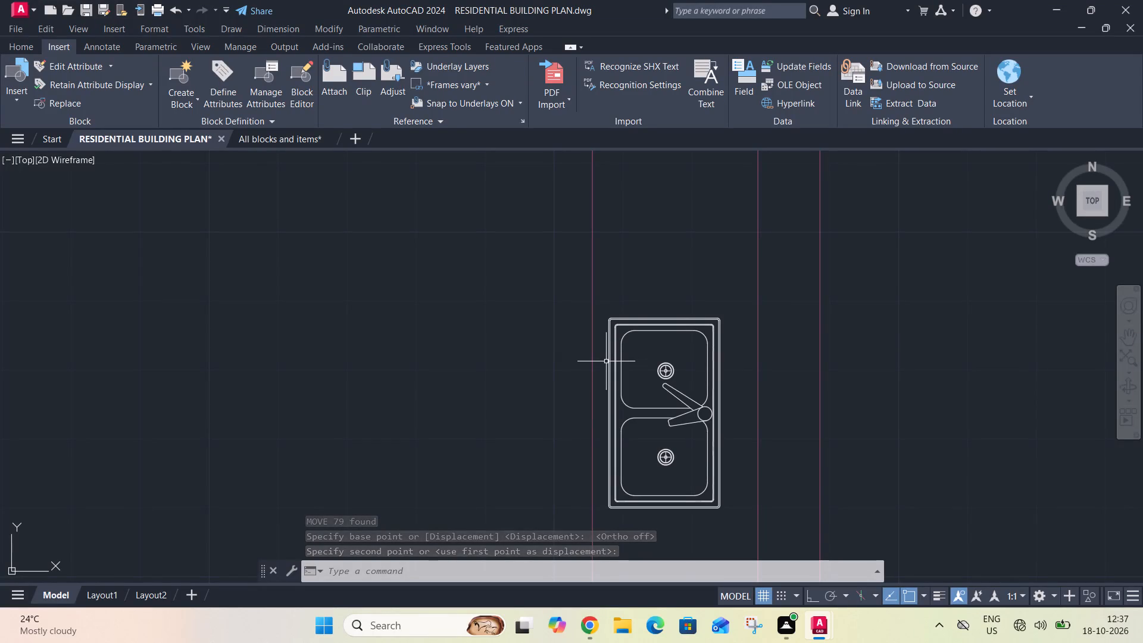
pyautogui.scroll(-3, 608, 364)
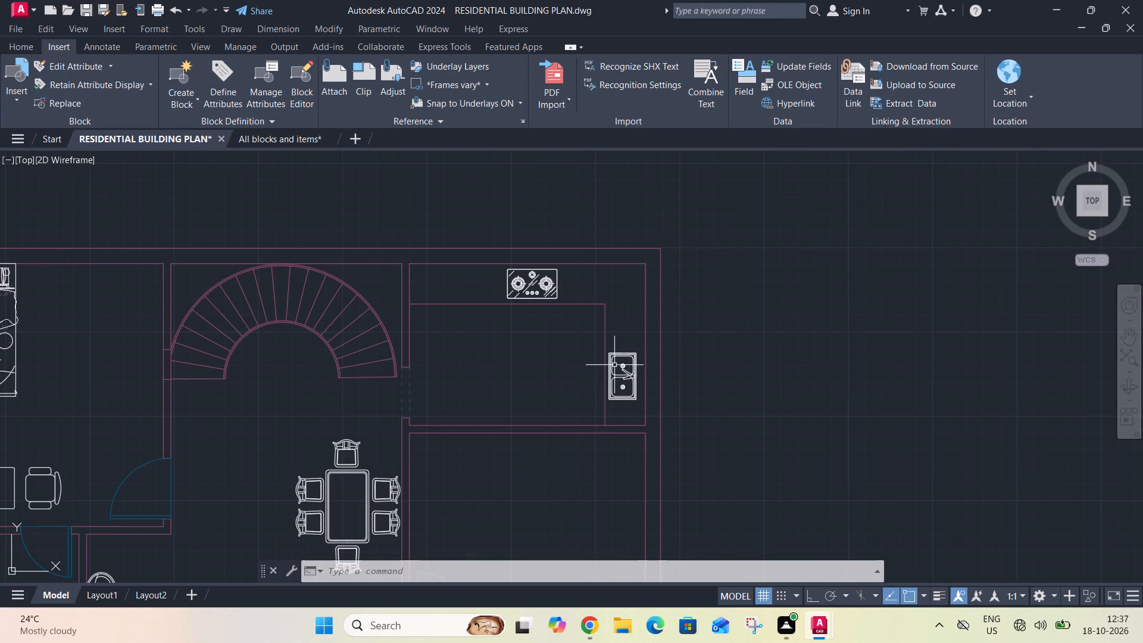
pyautogui.scroll(-4, 627, 314)
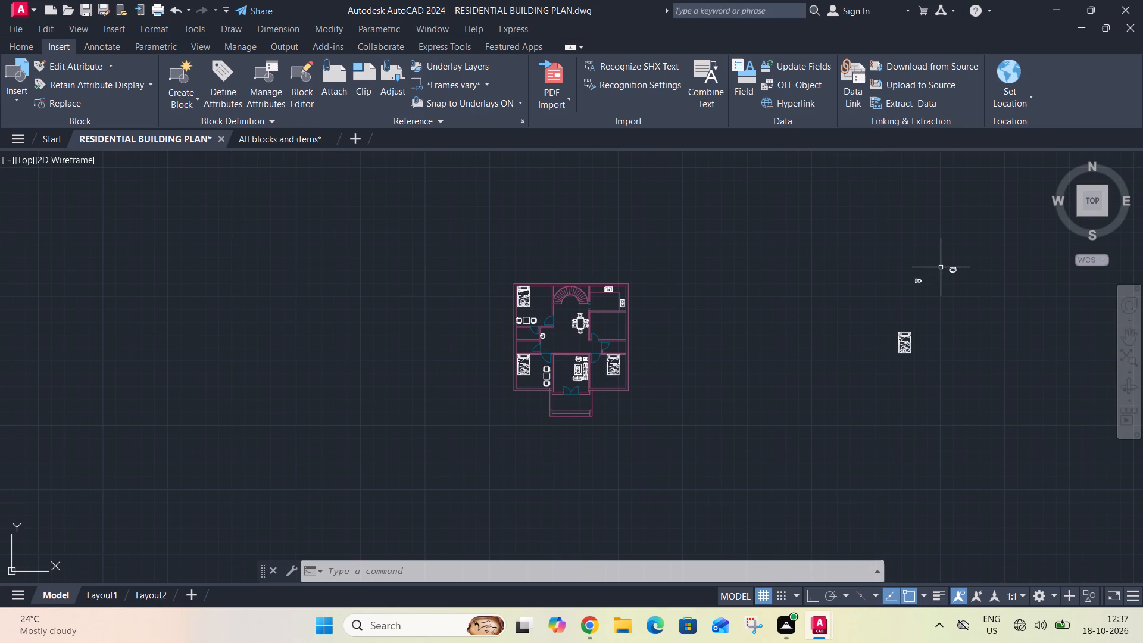
pyautogui.scroll(1, 938, 271)
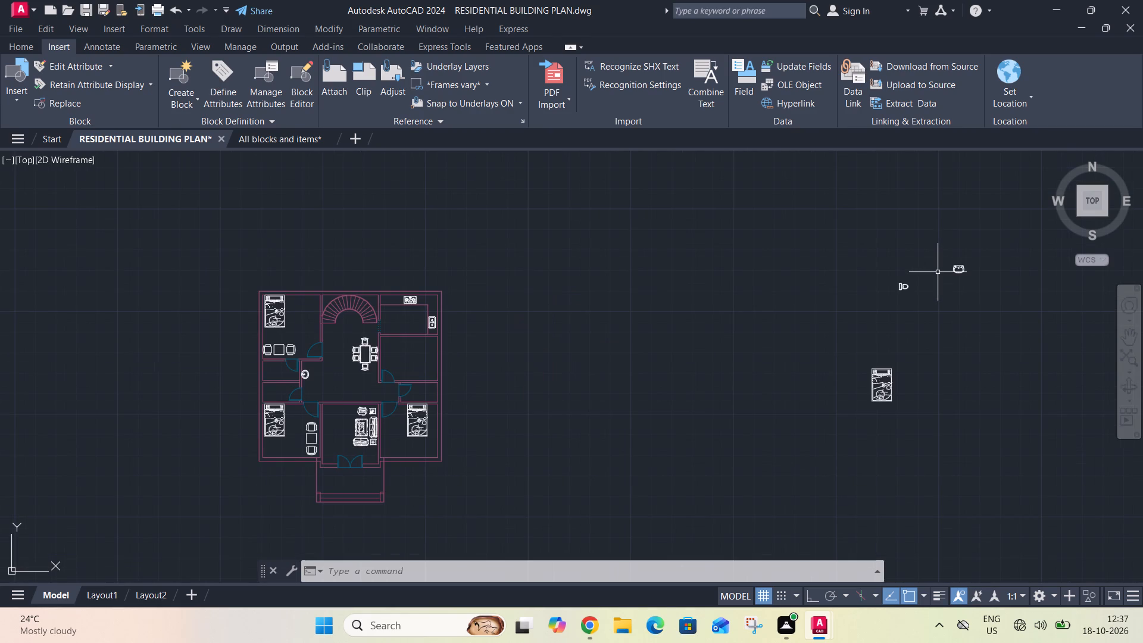
pyautogui.scroll(1, 916, 282)
pyautogui.click(879, 274)
pyautogui.click(915, 309)
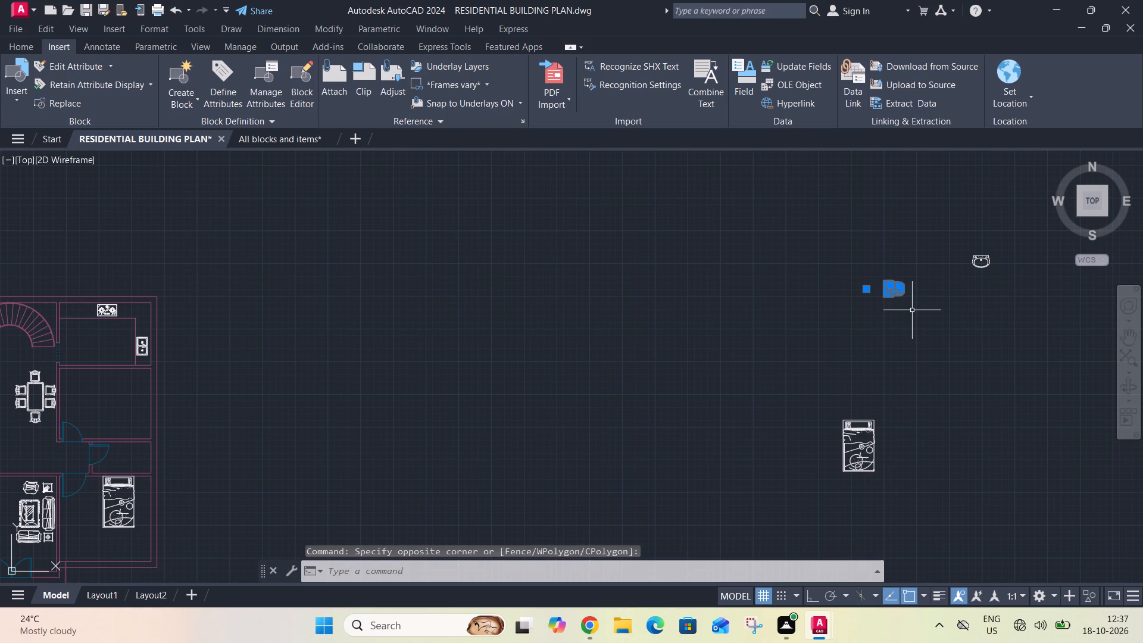
pyautogui.write('CO')
pyautogui.press('space')
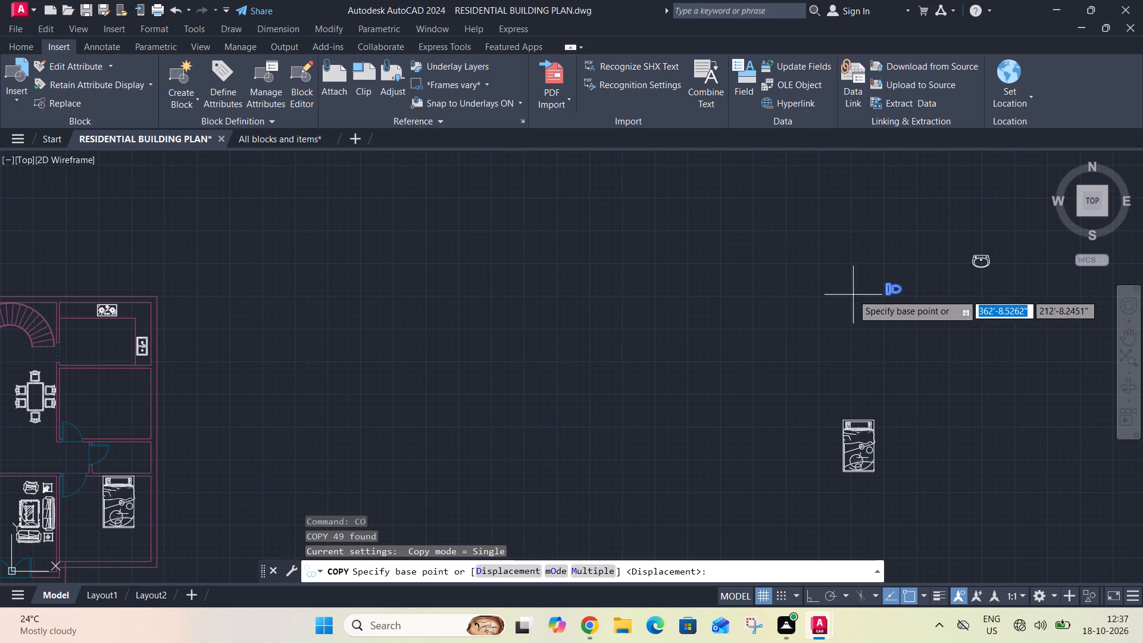
pyautogui.scroll(4, 880, 298)
pyautogui.click(894, 235)
pyautogui.scroll(-6, 929, 191)
pyautogui.scroll(4, 551, 261)
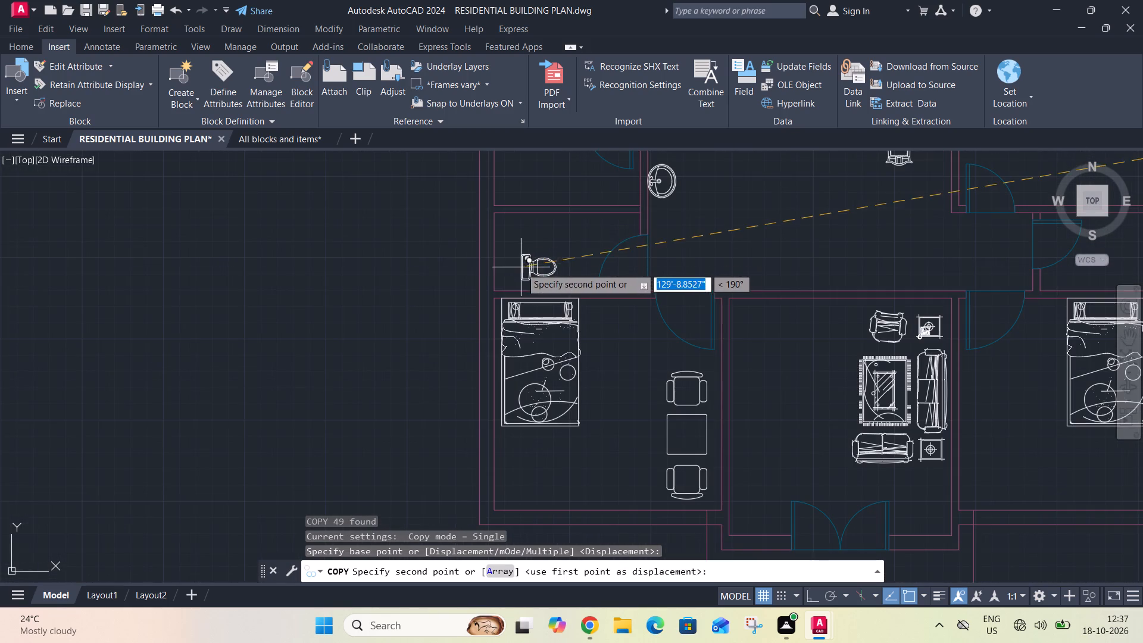
pyautogui.scroll(2, 495, 264)
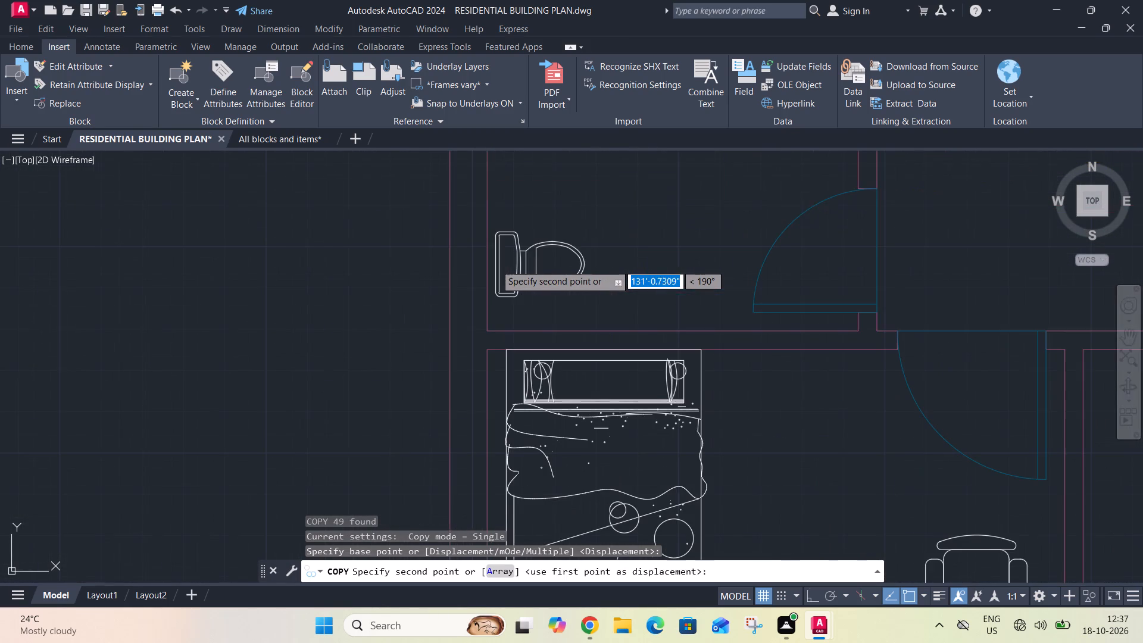
pyautogui.moveTo(494, 266); pyautogui.dragTo(546, 304, button='middle')
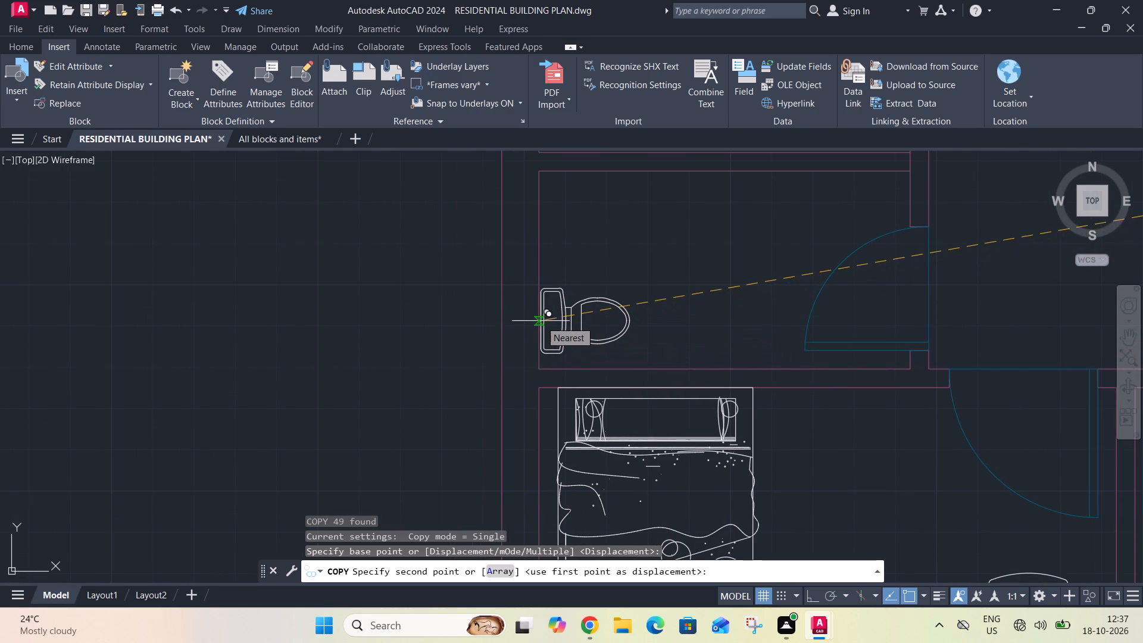
pyautogui.click(539, 319)
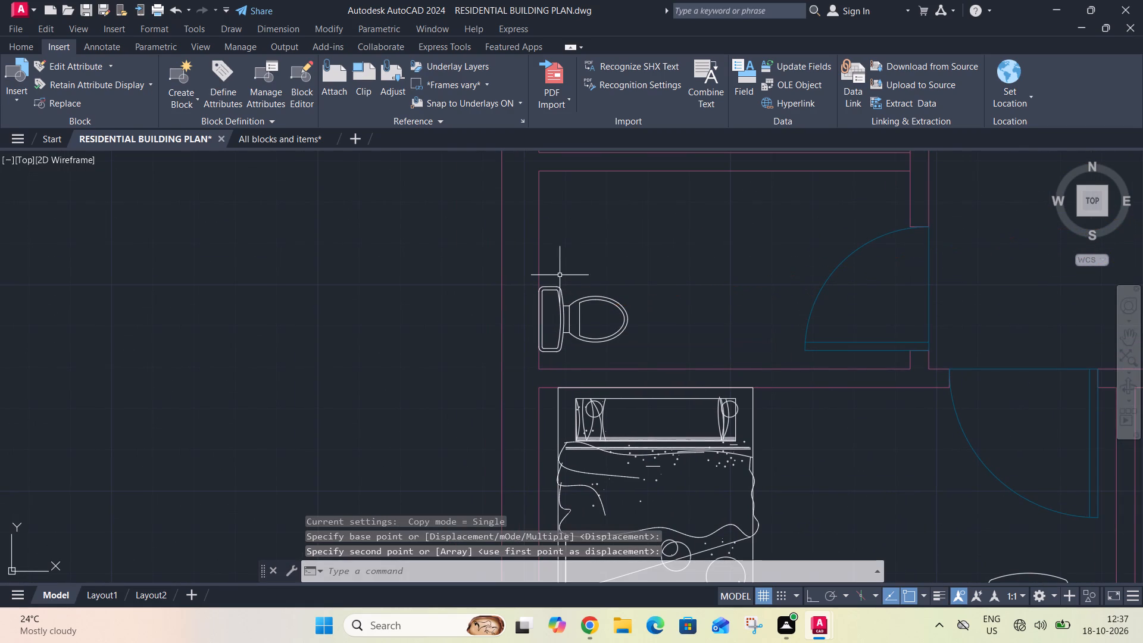
# Copy the toilet from outside the plan into the upper left bathroom, with its tank against the left wall.
pyautogui.scroll(-4, 574, 264)
pyautogui.moveTo(955, 187); pyautogui.dragTo(638, 330, button='middle')
pyautogui.scroll(-2, 787, 266)
pyautogui.scroll(2, 952, 247)
pyautogui.moveTo(950, 247); pyautogui.dragTo(955, 261)
pyautogui.click(996, 319)
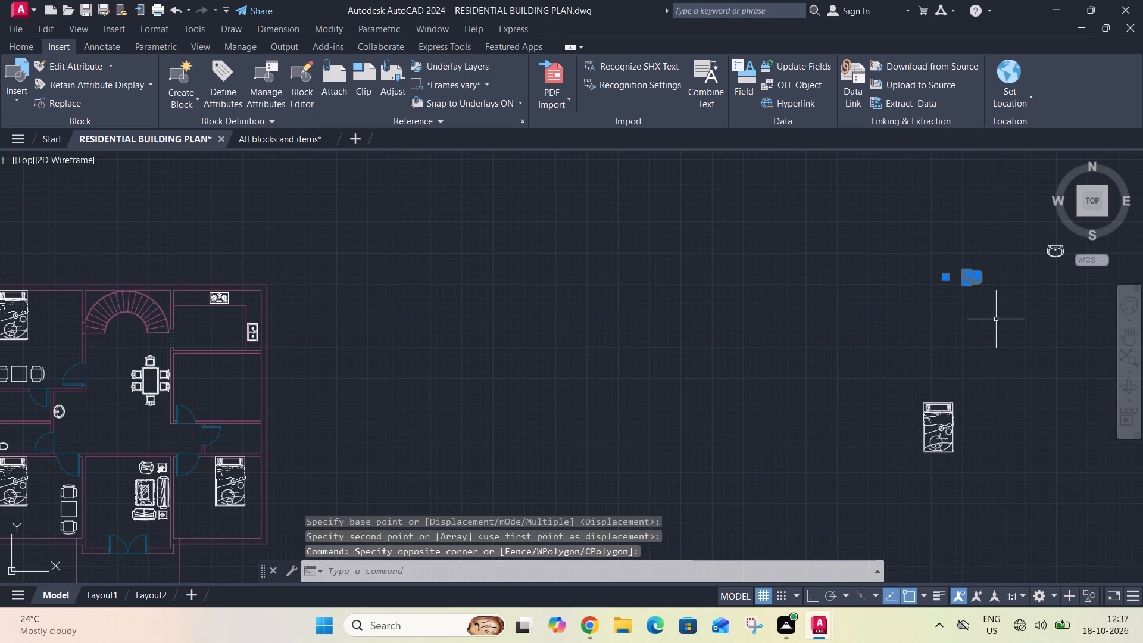
pyautogui.write('CO')
pyautogui.press('space')
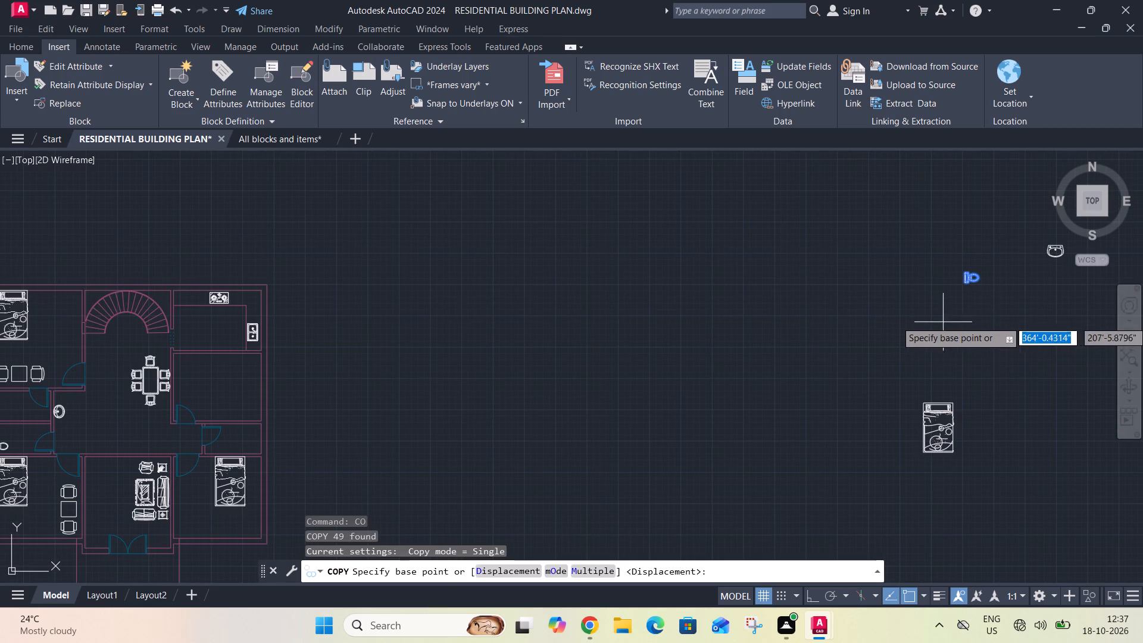
pyautogui.scroll(4, 958, 271)
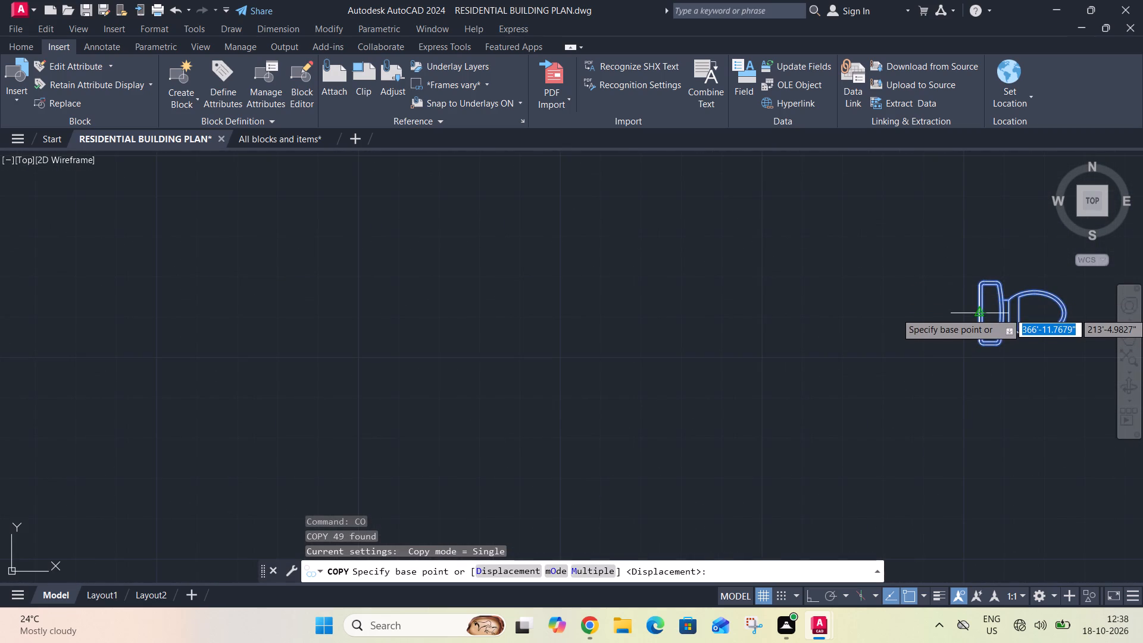
pyautogui.scroll(4, 974, 311)
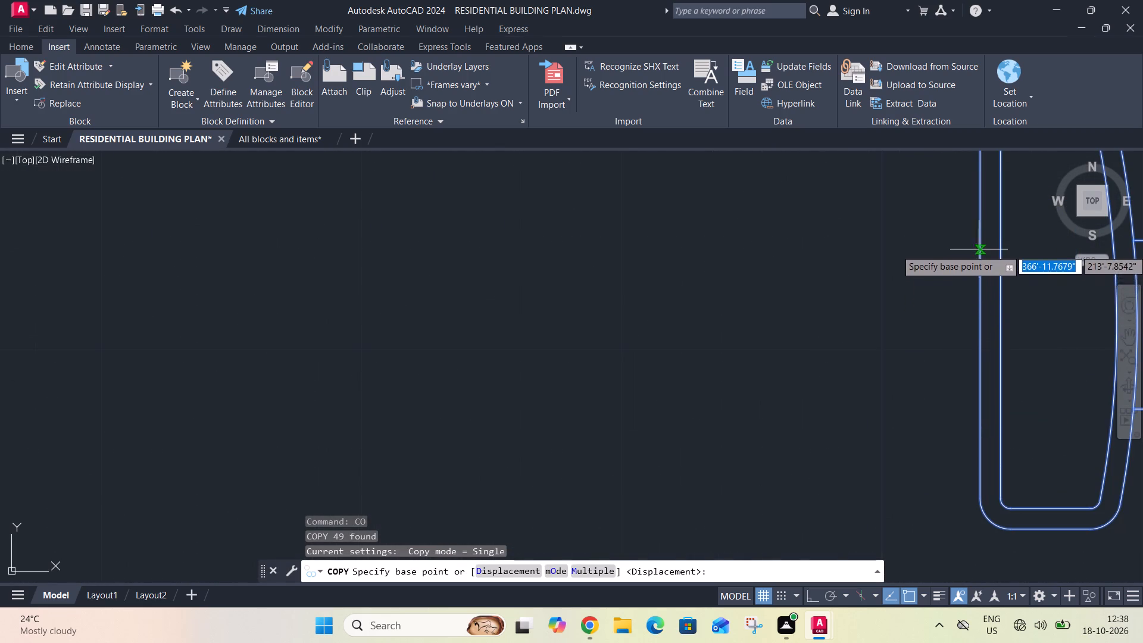
pyautogui.scroll(-2, 980, 311)
pyautogui.click(981, 317)
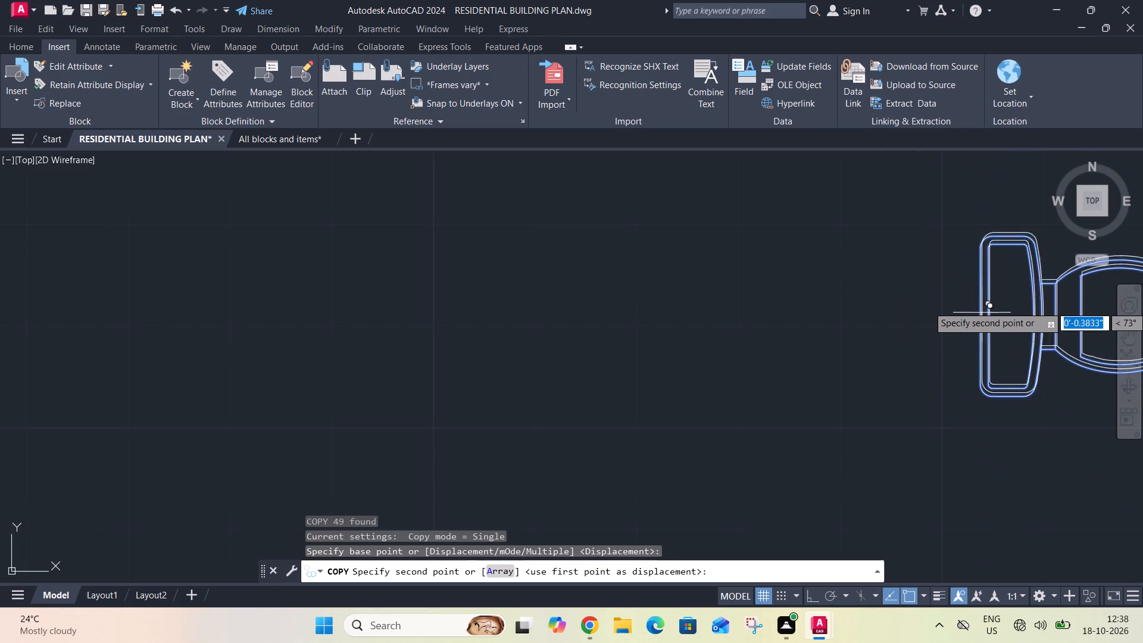
pyautogui.scroll(-7, 1003, 250)
pyautogui.scroll(2, 516, 352)
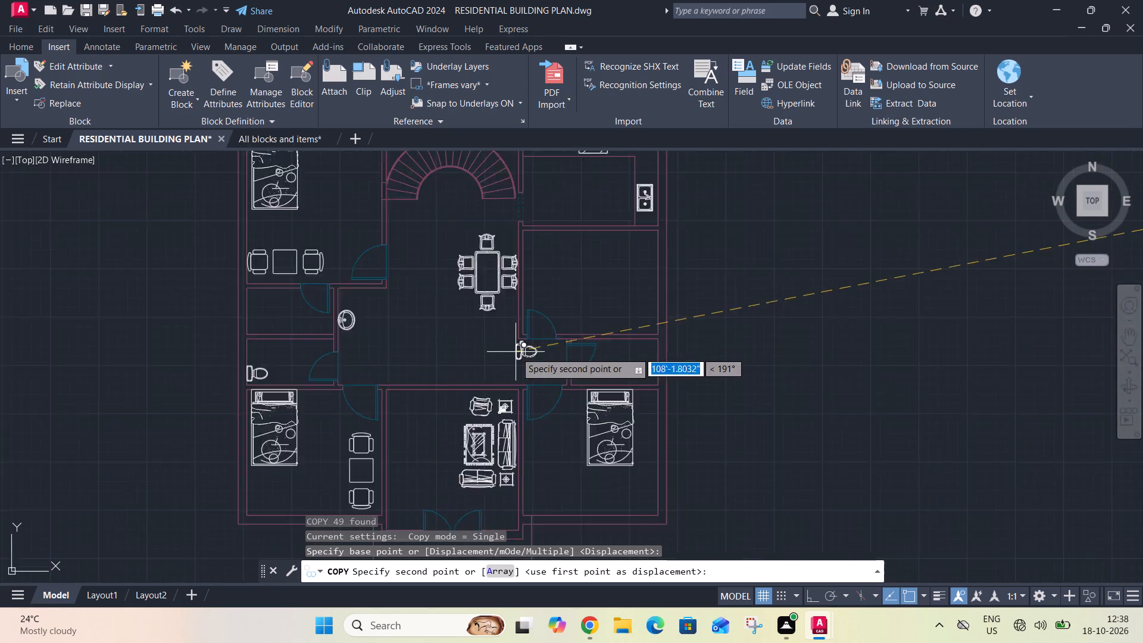
pyautogui.scroll(1, 516, 352)
pyautogui.moveTo(335, 303); pyautogui.dragTo(716, 304, button='middle')
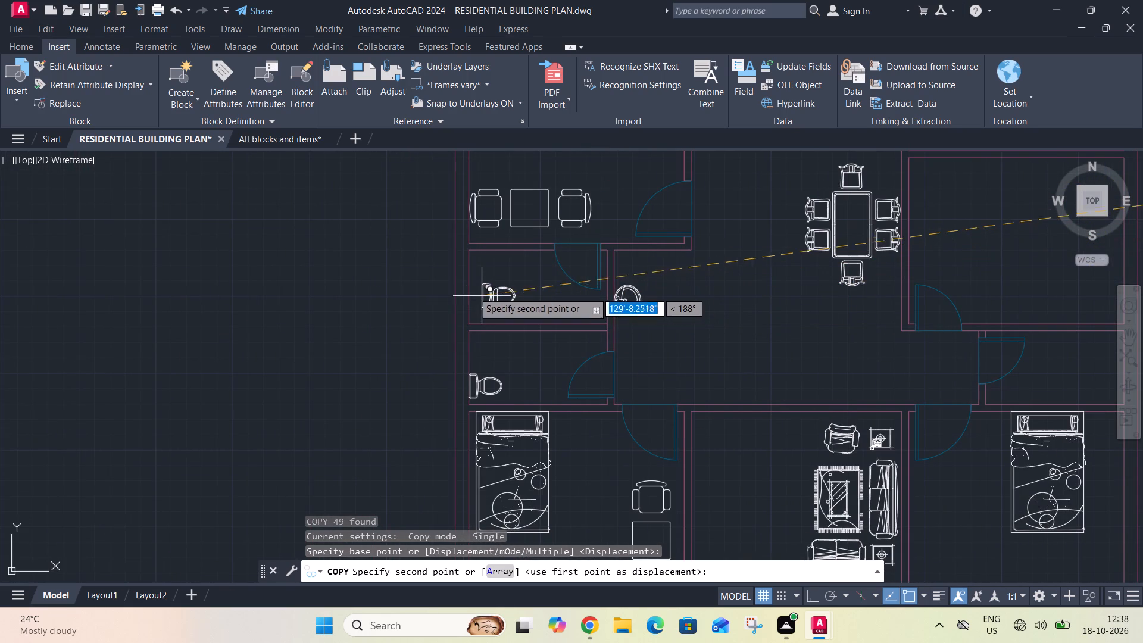
pyautogui.click(467, 290)
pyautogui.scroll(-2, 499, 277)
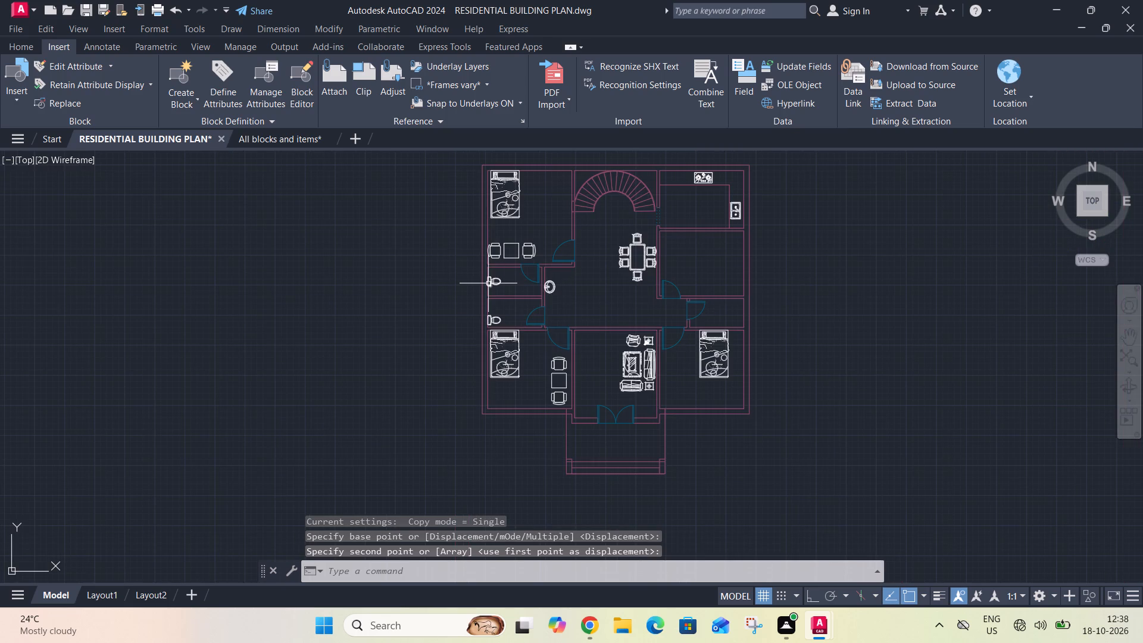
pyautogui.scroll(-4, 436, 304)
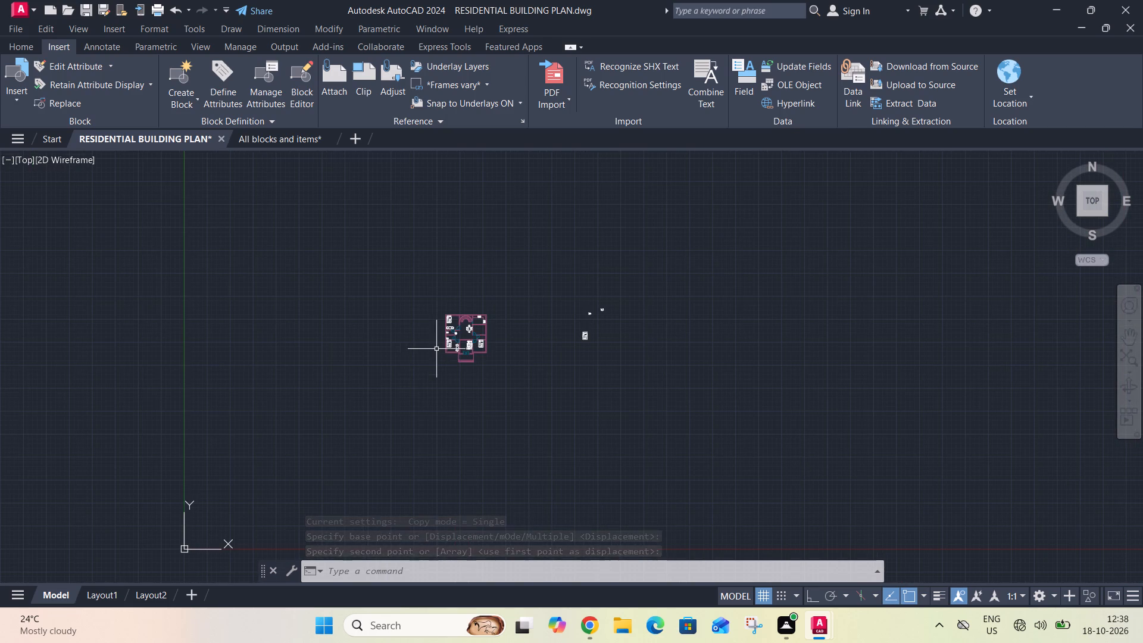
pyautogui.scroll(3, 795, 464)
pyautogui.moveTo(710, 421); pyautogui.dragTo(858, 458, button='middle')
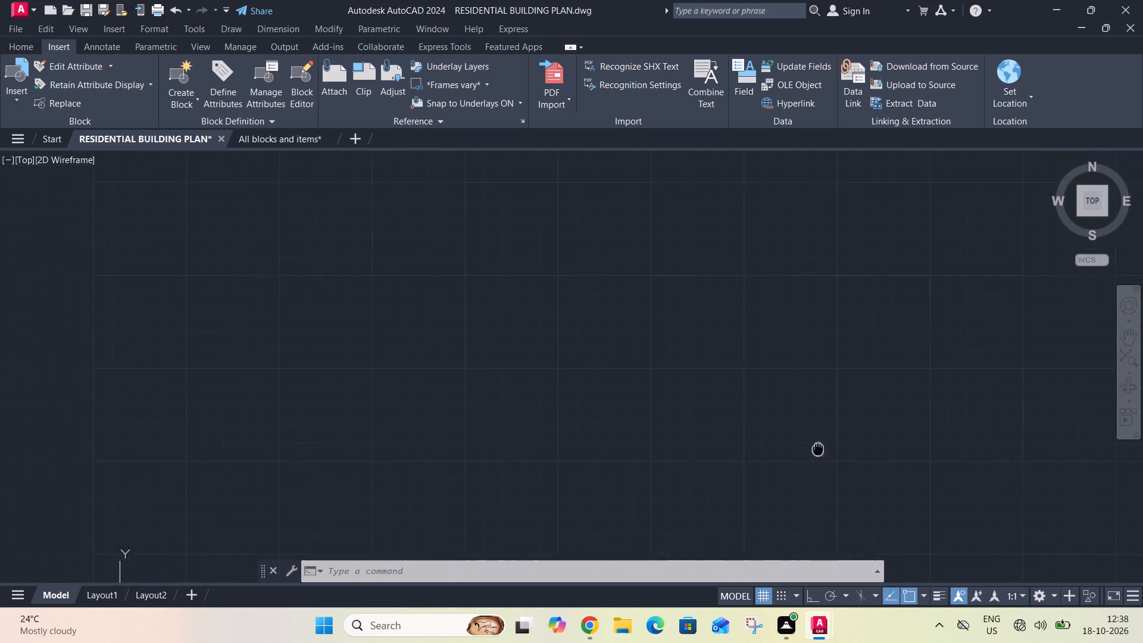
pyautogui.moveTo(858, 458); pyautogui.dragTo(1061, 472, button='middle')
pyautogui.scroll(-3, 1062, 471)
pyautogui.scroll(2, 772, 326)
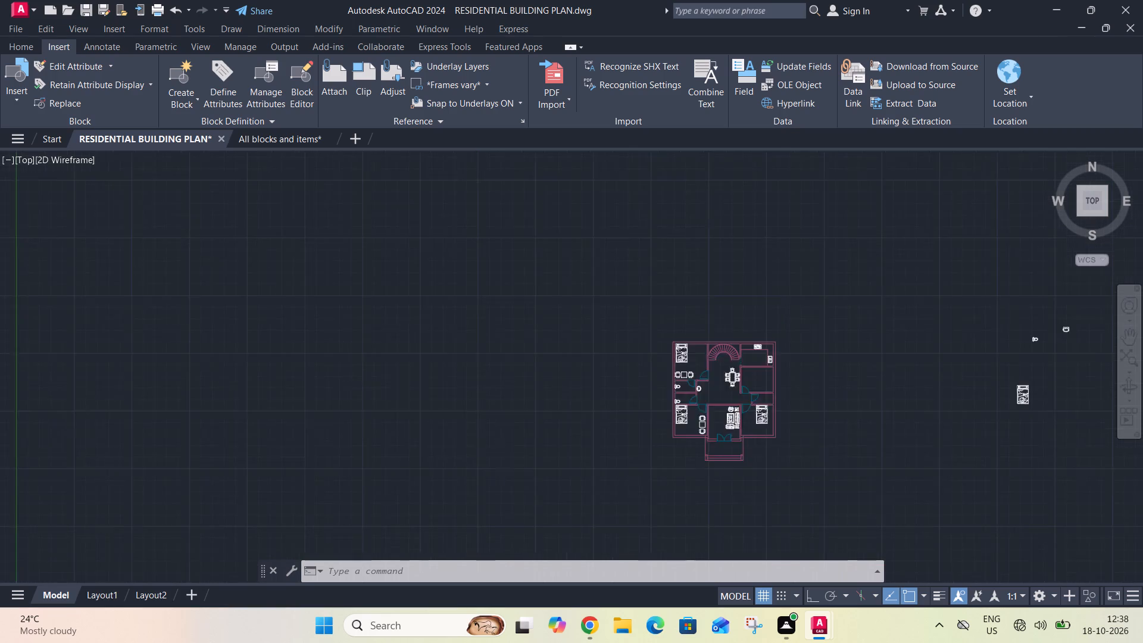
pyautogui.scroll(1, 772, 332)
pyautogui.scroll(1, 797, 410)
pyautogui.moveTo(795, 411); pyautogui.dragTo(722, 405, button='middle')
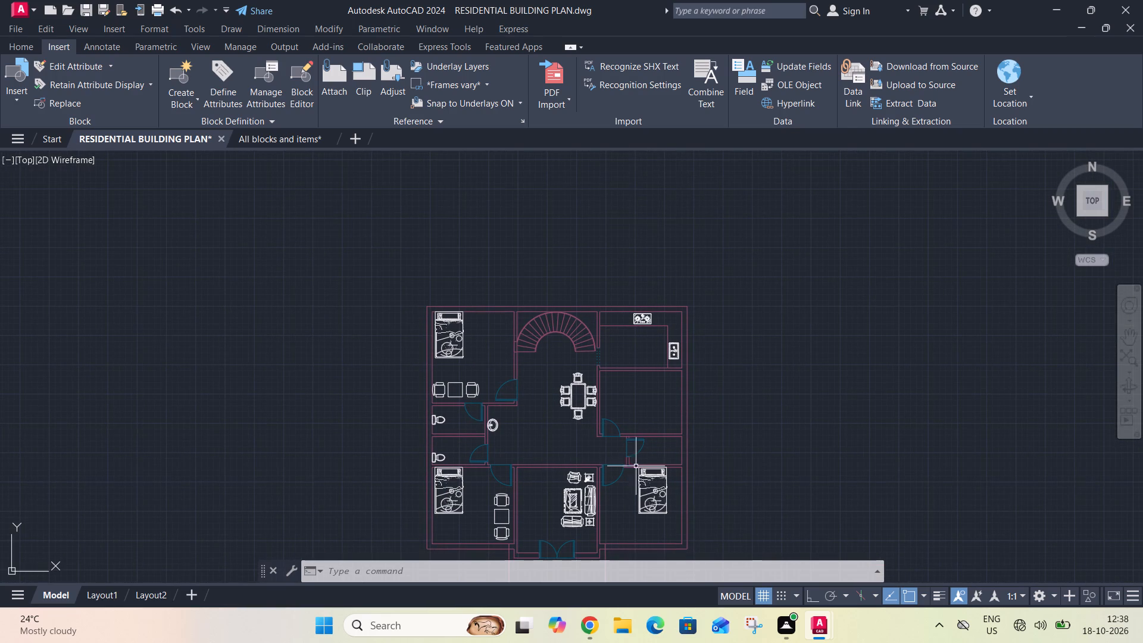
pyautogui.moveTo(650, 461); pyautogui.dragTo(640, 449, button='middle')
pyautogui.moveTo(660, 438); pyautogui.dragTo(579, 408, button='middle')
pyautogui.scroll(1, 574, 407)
# Rotate the toilet outside the plan by 180° about its tank edge so the tank faces right.
pyautogui.scroll(-2, 574, 399)
pyautogui.moveTo(802, 361); pyautogui.dragTo(683, 379, button='middle')
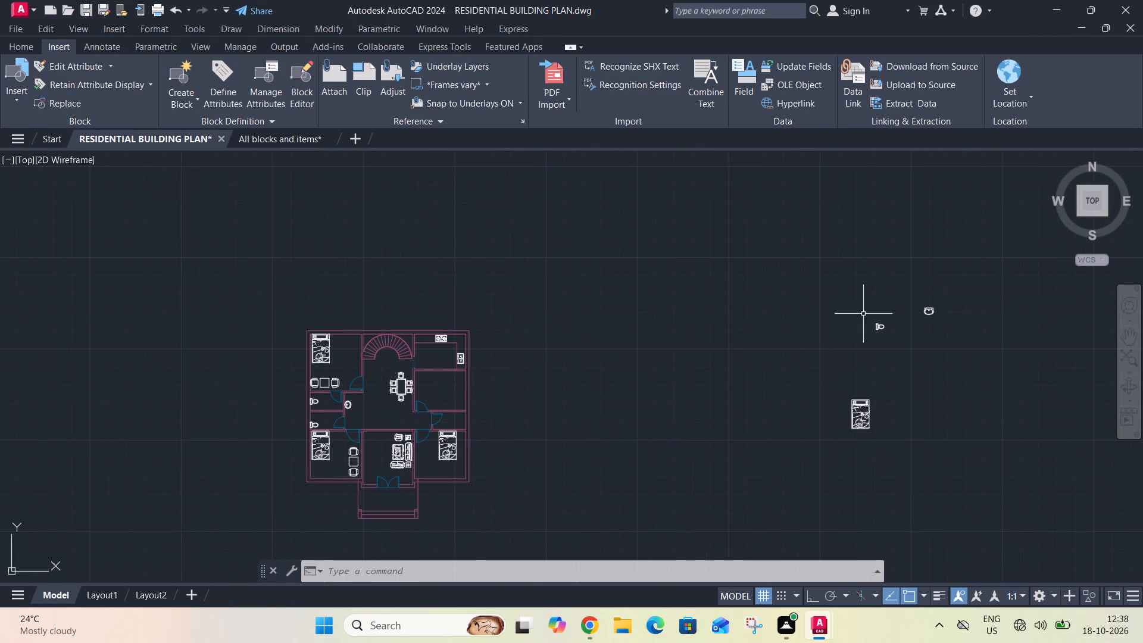
pyautogui.click(864, 314)
pyautogui.click(894, 349)
pyautogui.write('RO')
pyautogui.press('space')
pyautogui.scroll(1, 871, 325)
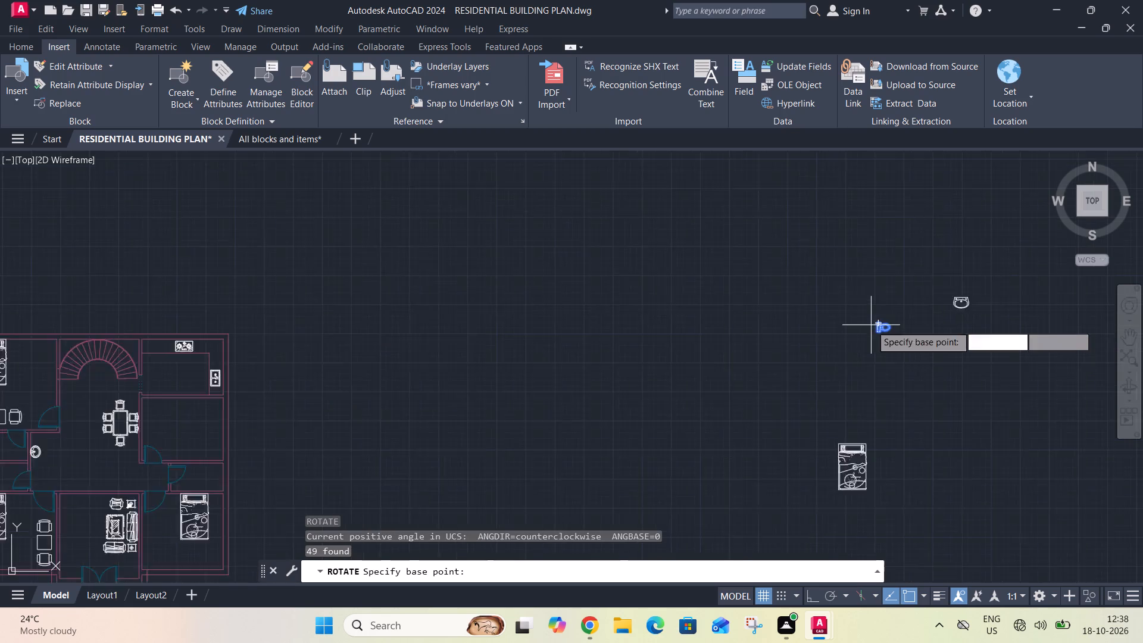
pyautogui.scroll(1, 871, 325)
pyautogui.click(877, 327)
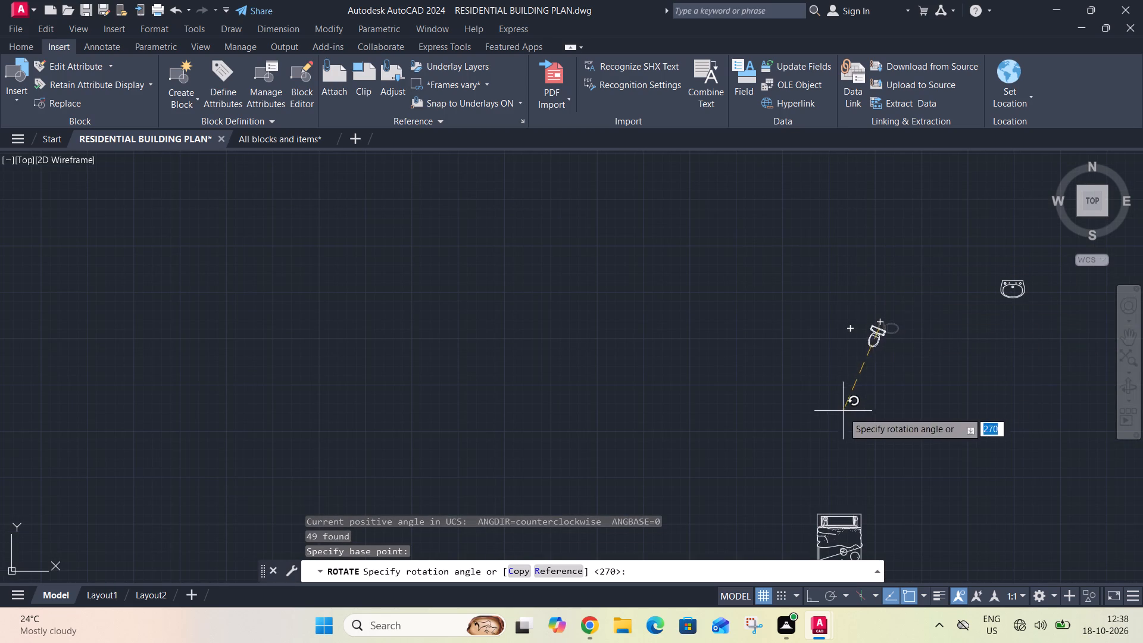
pyautogui.press('F8')
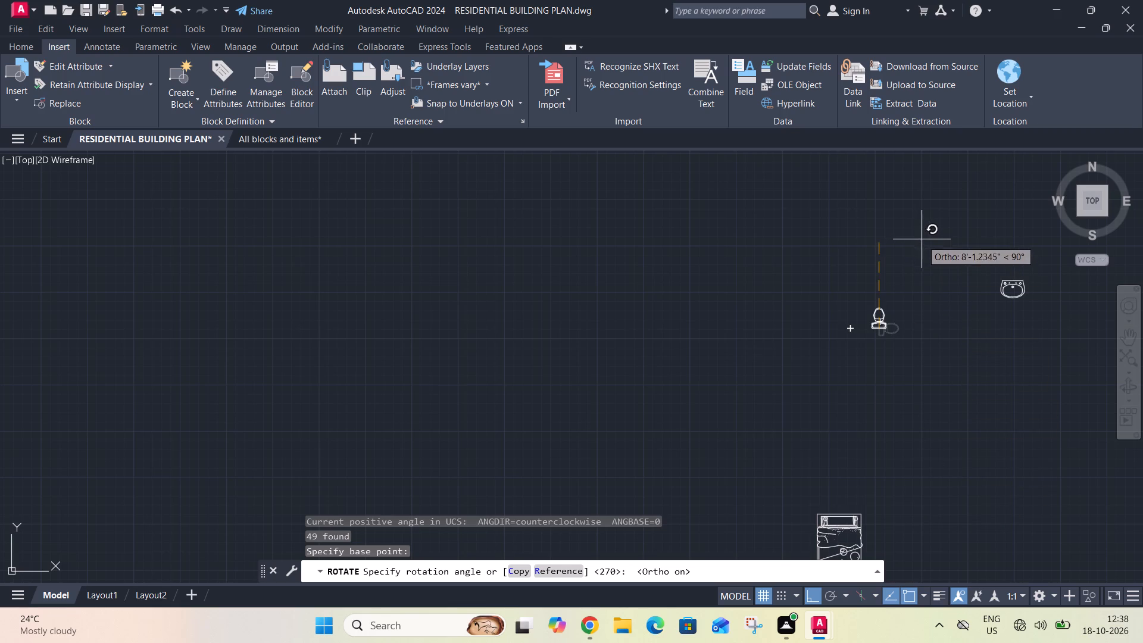
pyautogui.click(770, 301)
# Move the rotated toilet by its tank edge midpoint into the right-hand bathroom, with its tank against the right wall.
pyautogui.moveTo(818, 305); pyautogui.dragTo(832, 308)
pyautogui.click(942, 398)
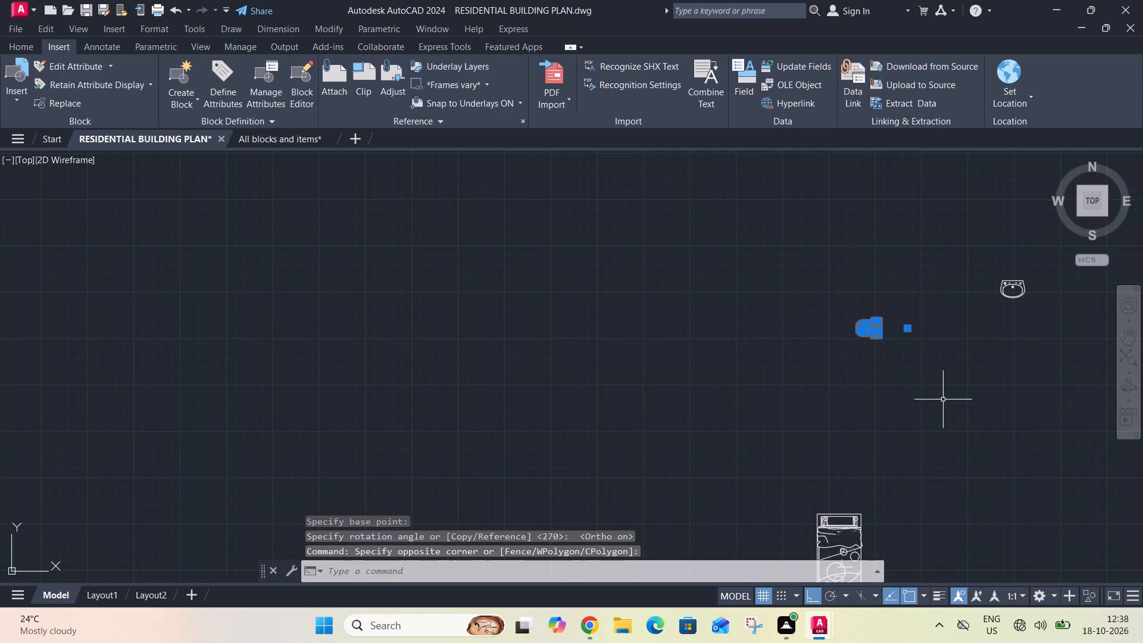
pyautogui.write('M')
pyautogui.press('space')
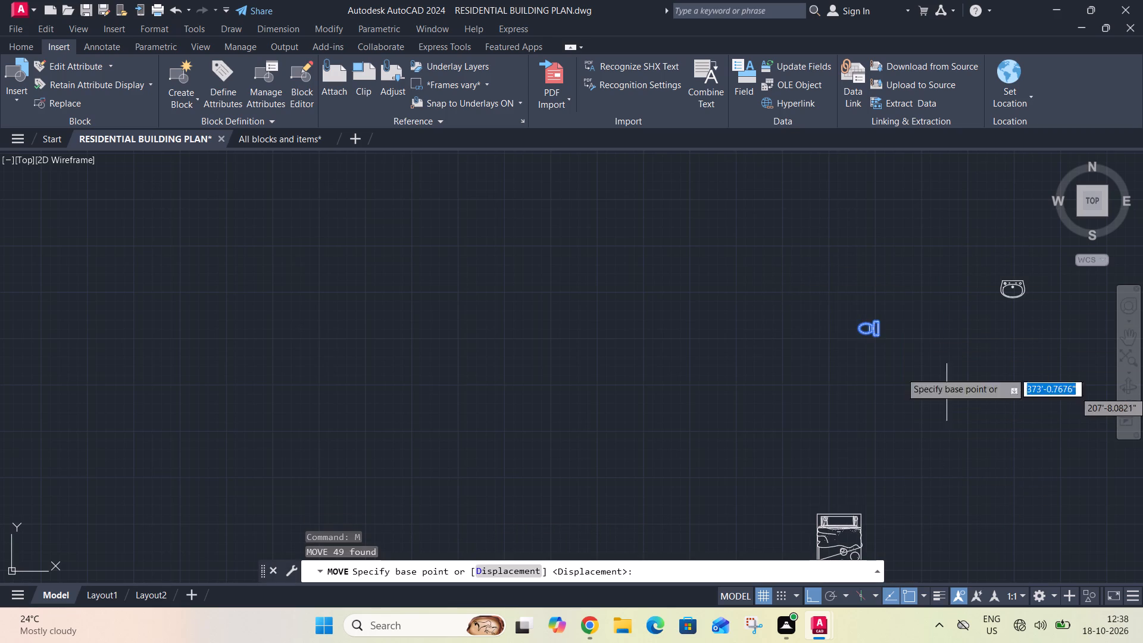
pyautogui.scroll(3, 901, 317)
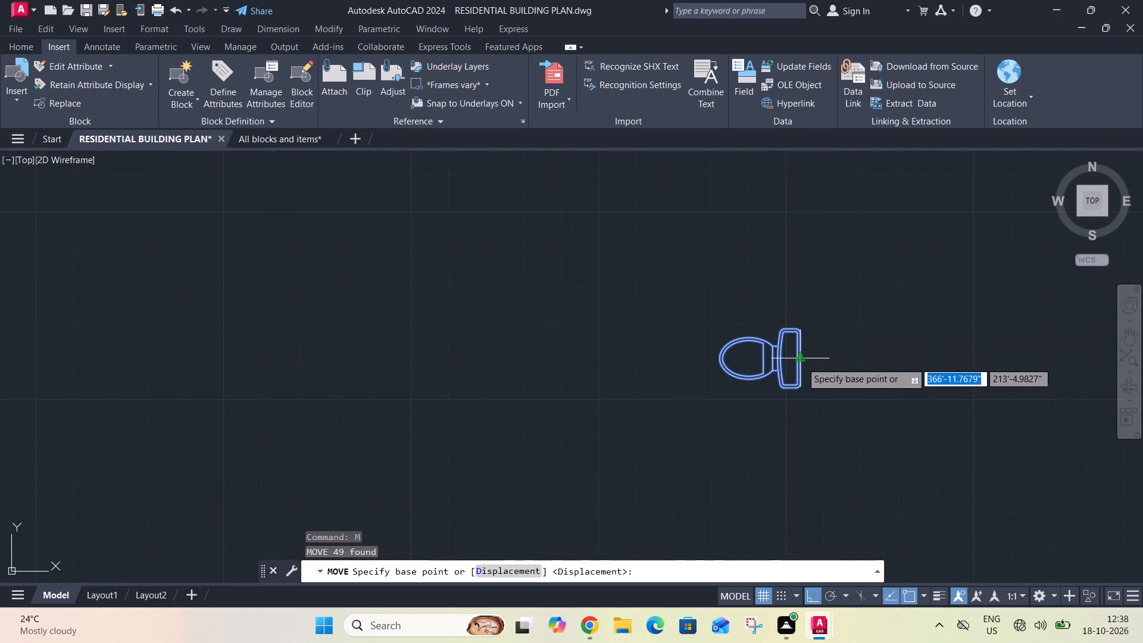
pyautogui.moveTo(801, 362); pyautogui.dragTo(803, 356)
pyautogui.scroll(-7, 864, 296)
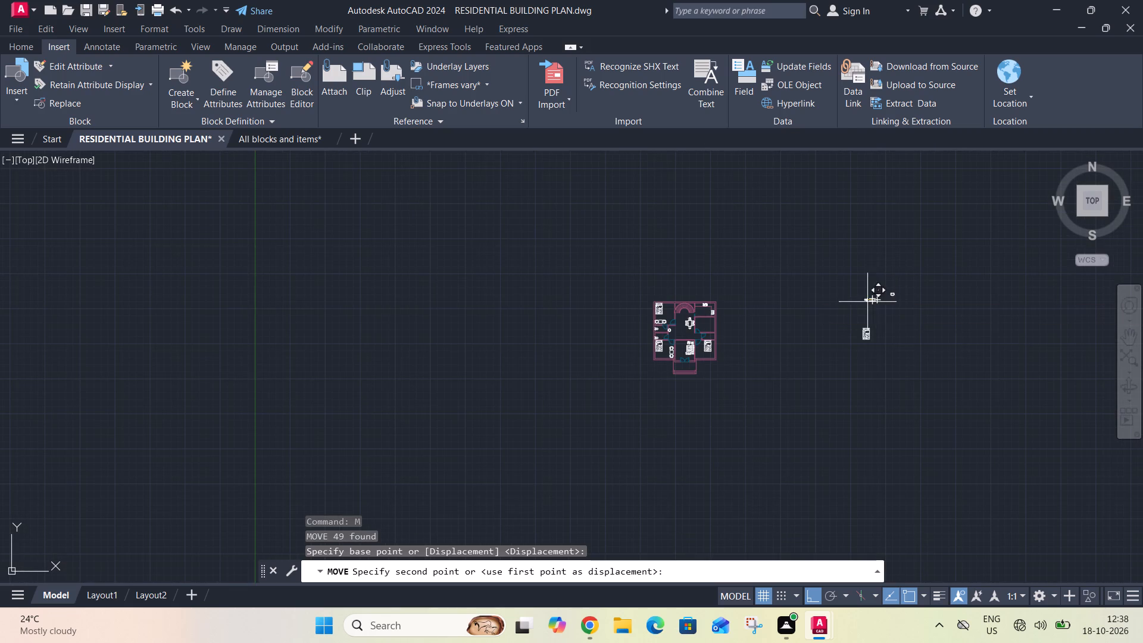
pyautogui.scroll(5, 720, 327)
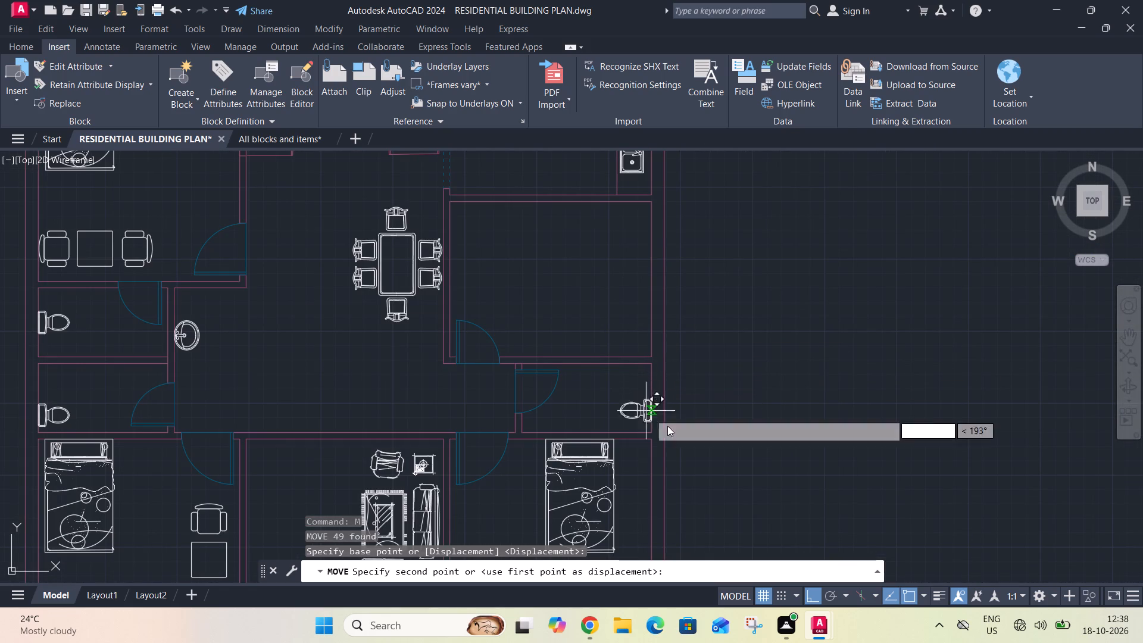
pyautogui.scroll(2, 649, 407)
pyautogui.click(649, 407)
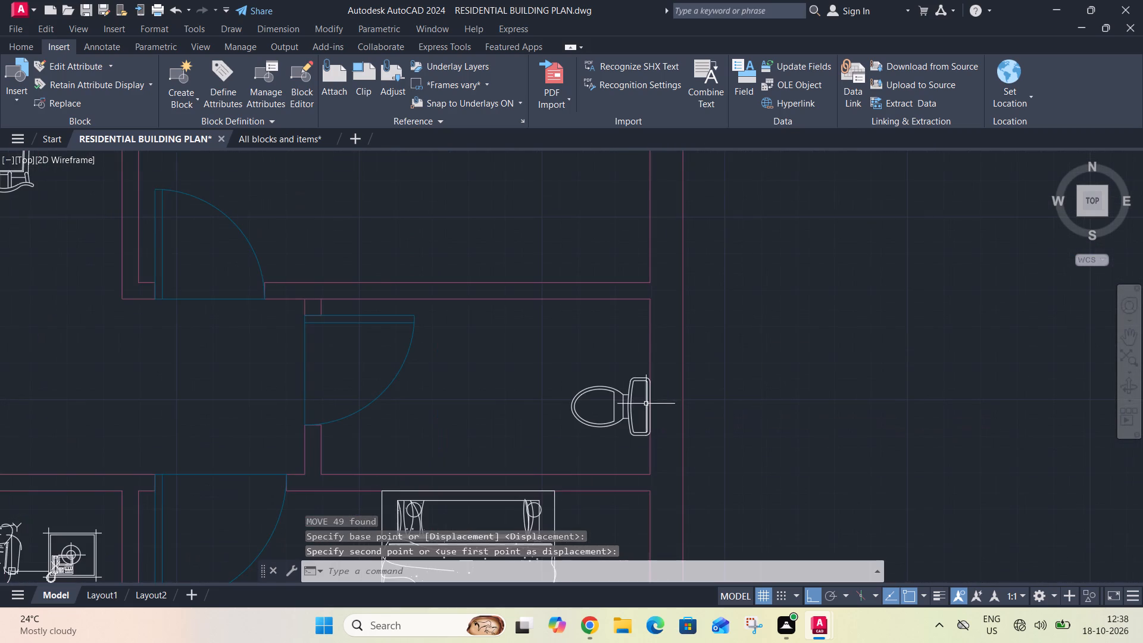
# Move the washbasin from far outside to an empty spot just right of the plan, level with the right-hand bathroom.
pyautogui.scroll(-4, 635, 373)
pyautogui.scroll(-2, 680, 342)
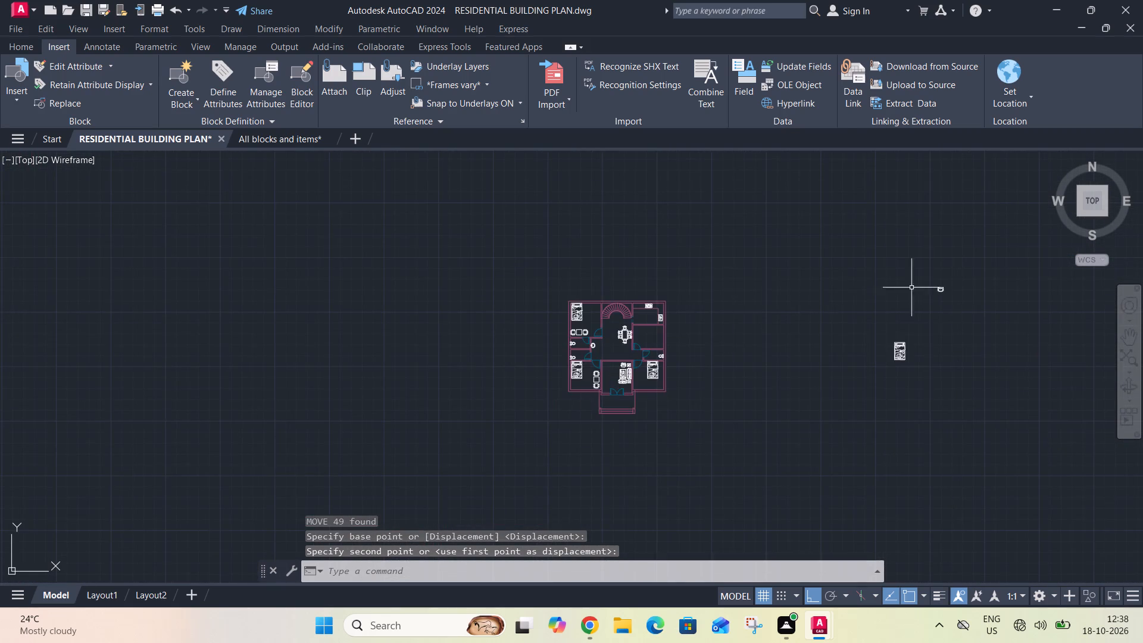
pyautogui.scroll(1, 934, 288)
pyautogui.moveTo(933, 267); pyautogui.dragTo(933, 272)
pyautogui.click(980, 330)
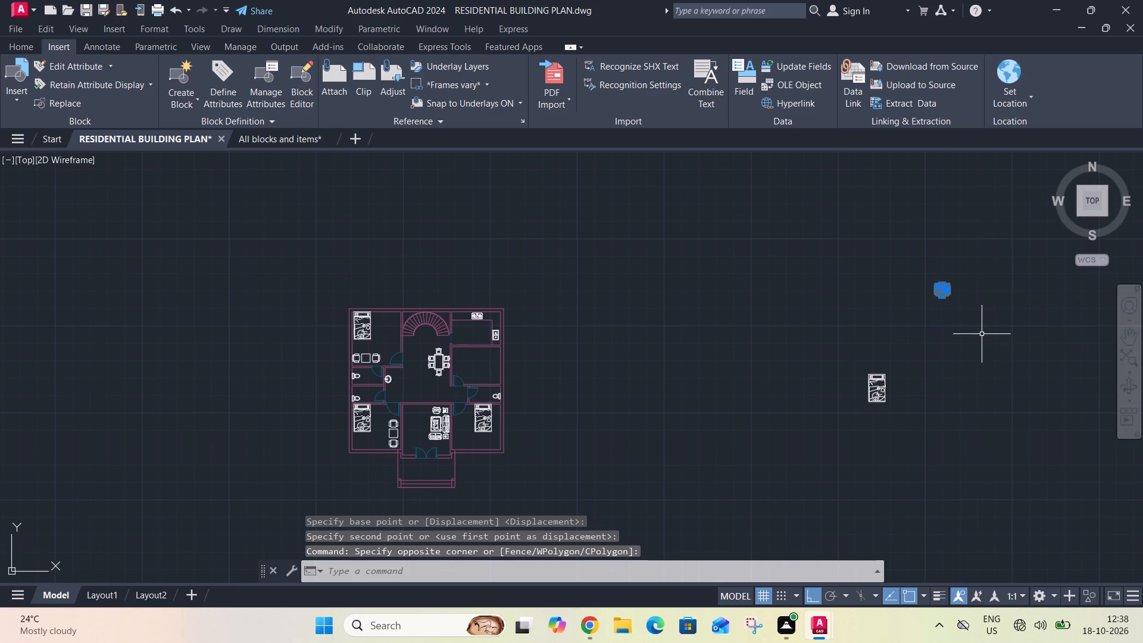
pyautogui.write('M')
pyautogui.press('space')
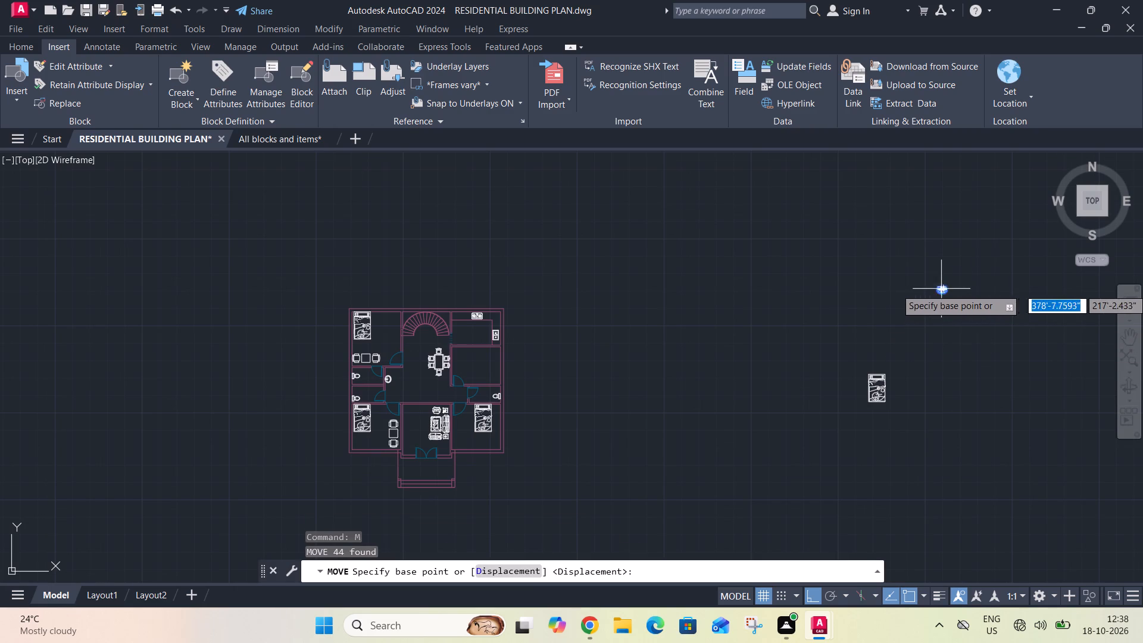
pyautogui.click(941, 289)
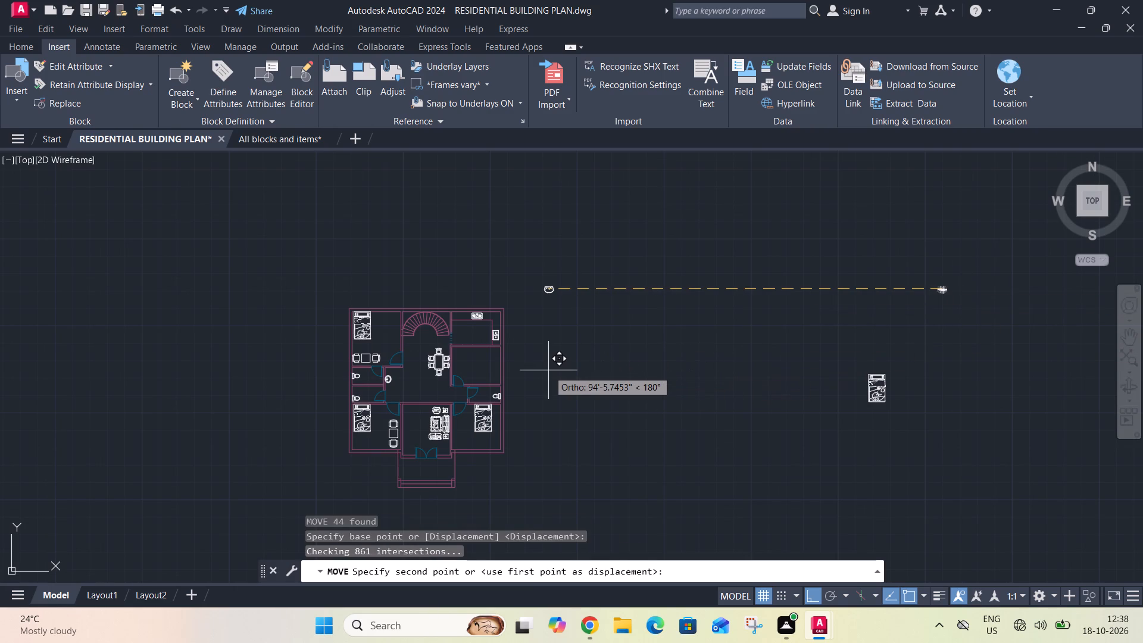
pyautogui.press('F8')
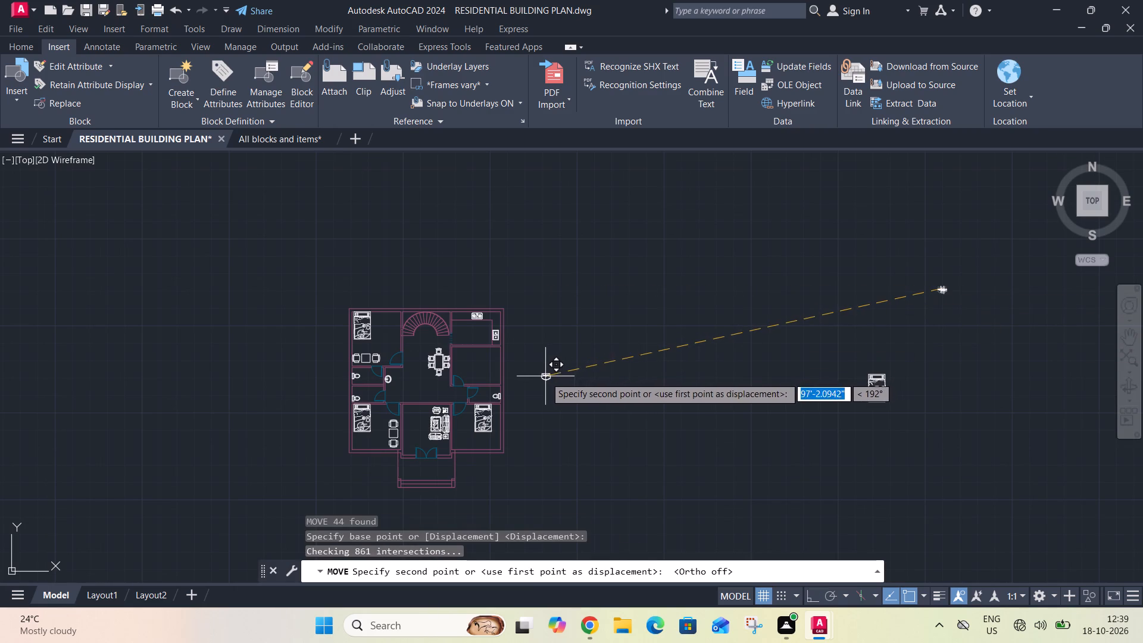
pyautogui.moveTo(546, 377); pyautogui.dragTo(639, 378, button='middle')
pyautogui.scroll(4, 626, 387)
pyautogui.click(626, 372)
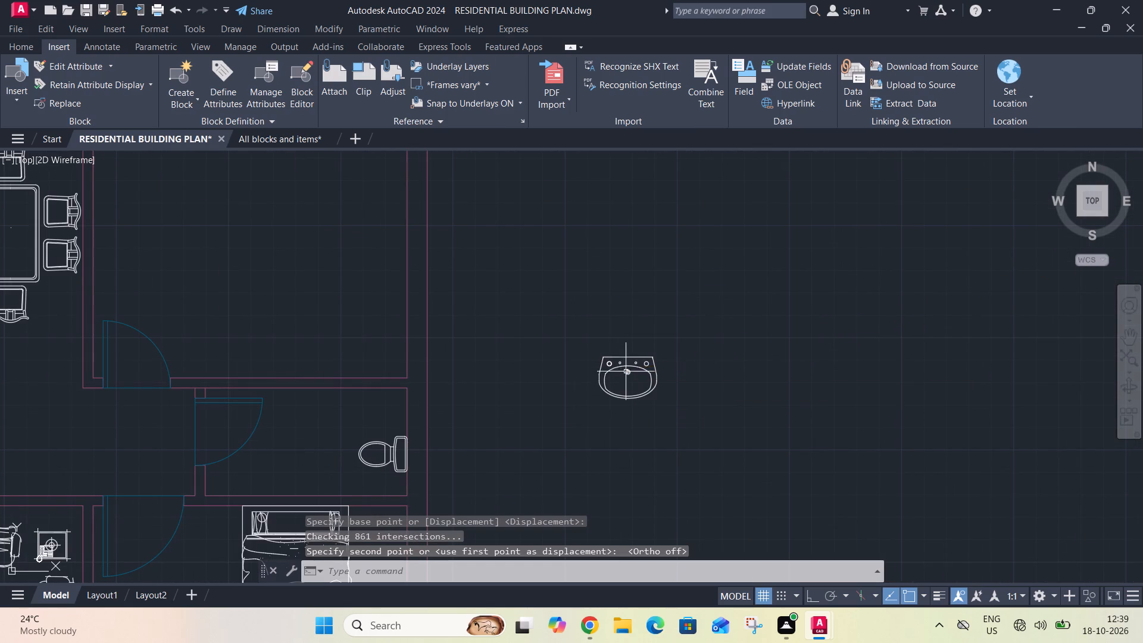
# Copy the washbasin by its back edge midpoint into the right-hand bathroom, against the upper wall between door and toilet.
pyautogui.click(592, 349)
pyautogui.click(662, 416)
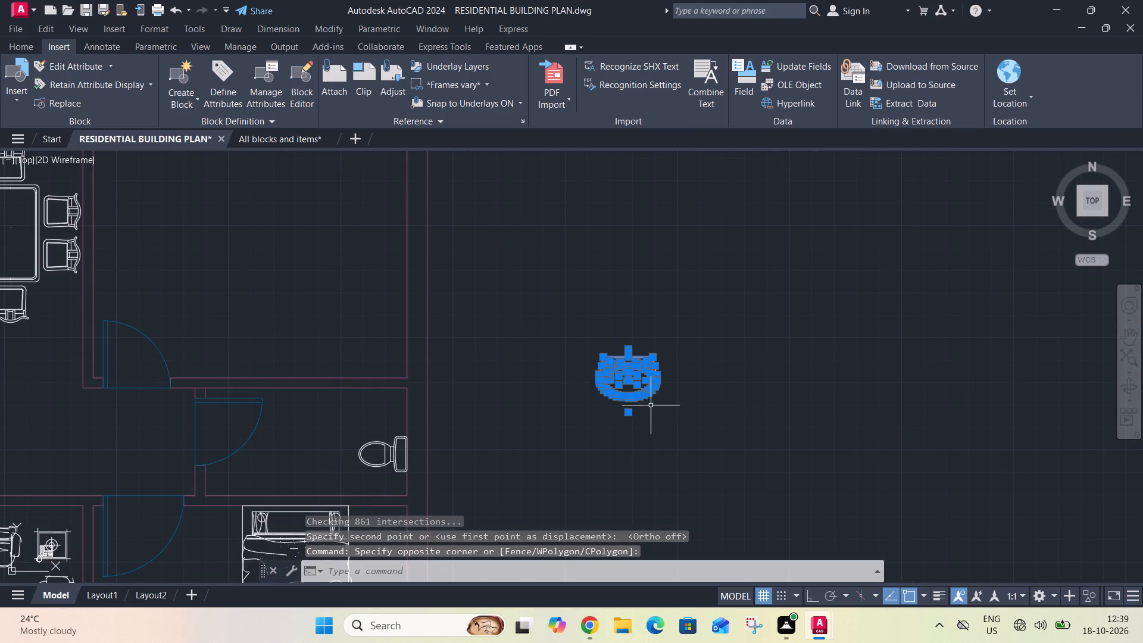
pyautogui.press('m')
pyautogui.press('BackSpace')
pyautogui.press('c')
pyautogui.press('o')
pyautogui.press('space')
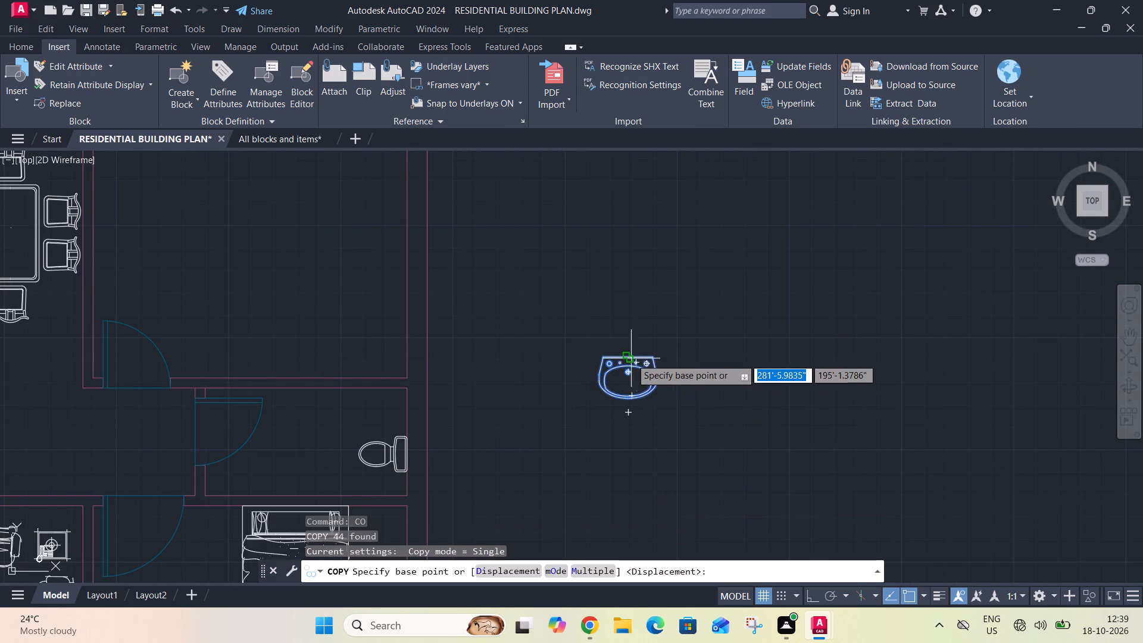
pyautogui.click(630, 358)
pyautogui.scroll(-2, 656, 295)
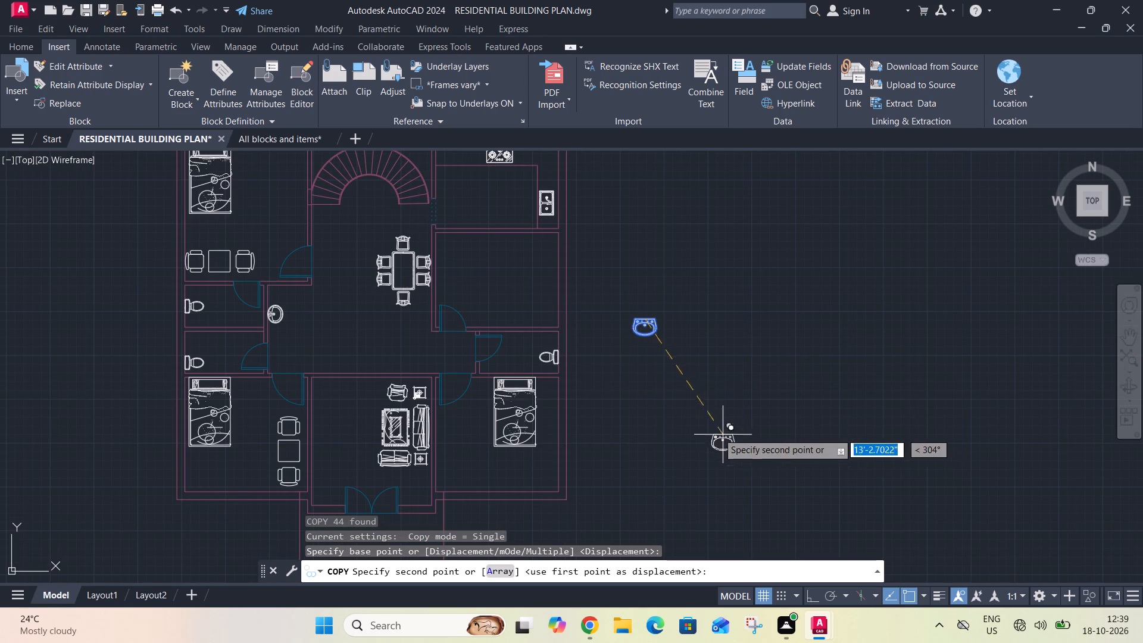
pyautogui.scroll(3, 658, 402)
pyautogui.scroll(1, 37, 21)
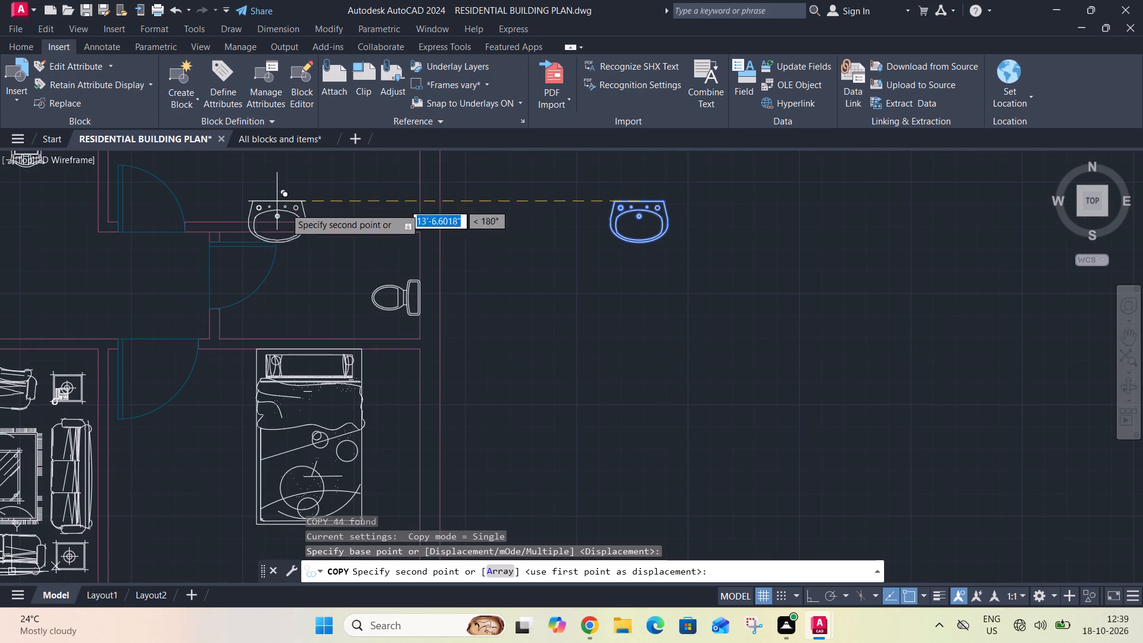
pyautogui.scroll(2, 312, 236)
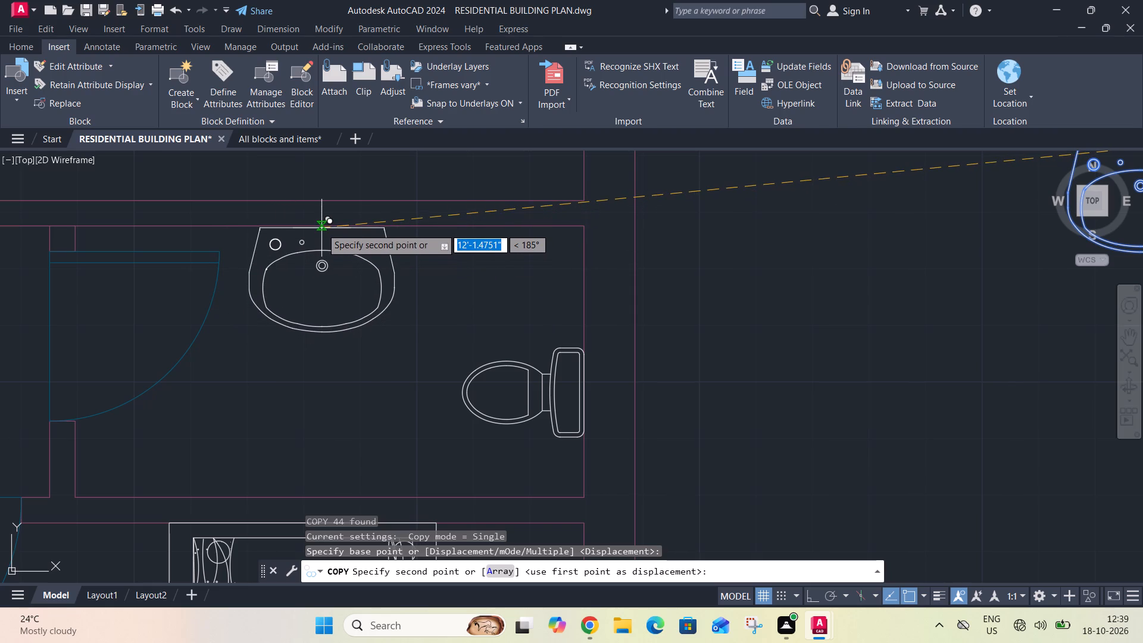
pyautogui.click(323, 226)
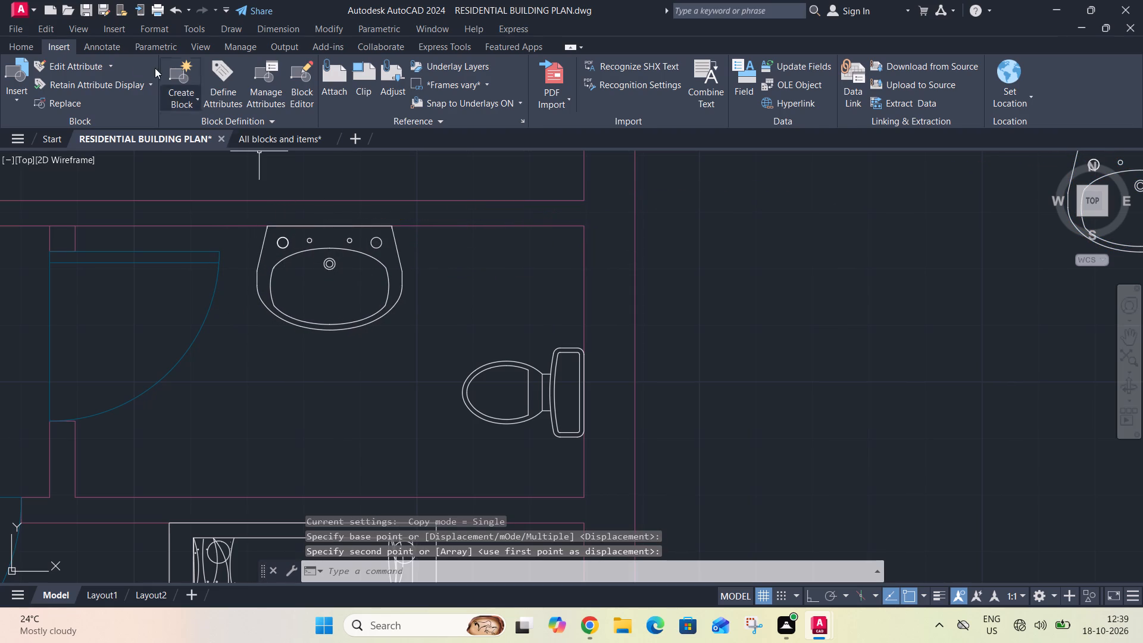
# Copy the washbasin from outside the plan into the lower left bathroom, with its back edge at the upper wall's midpoint.
pyautogui.click(27, 45)
pyautogui.scroll(-4, 238, 268)
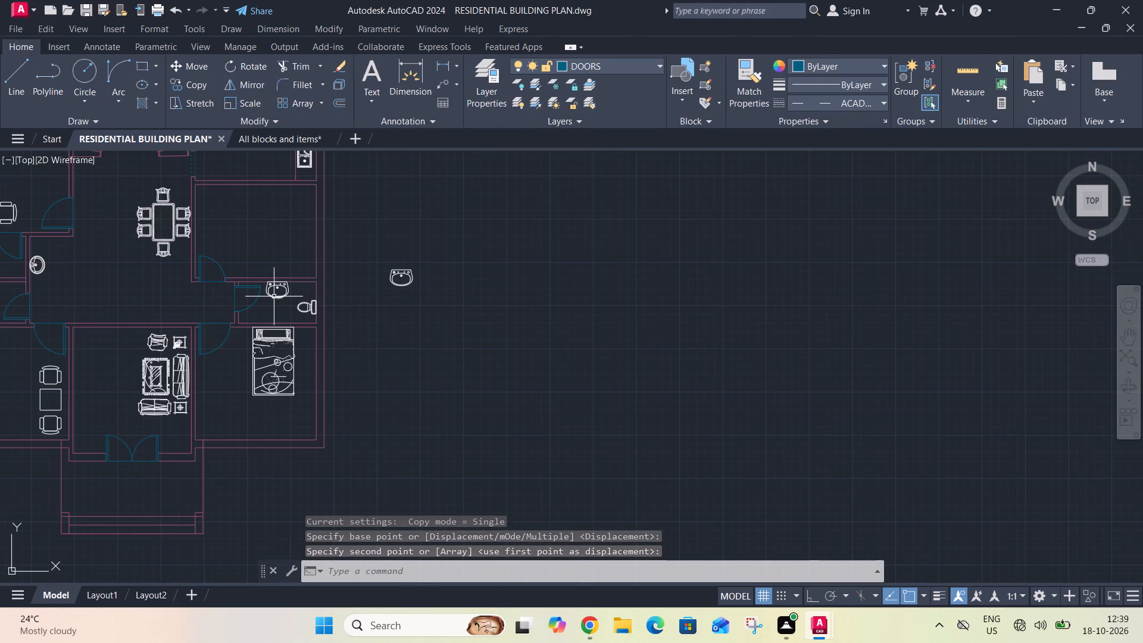
pyautogui.scroll(-2, 196, 274)
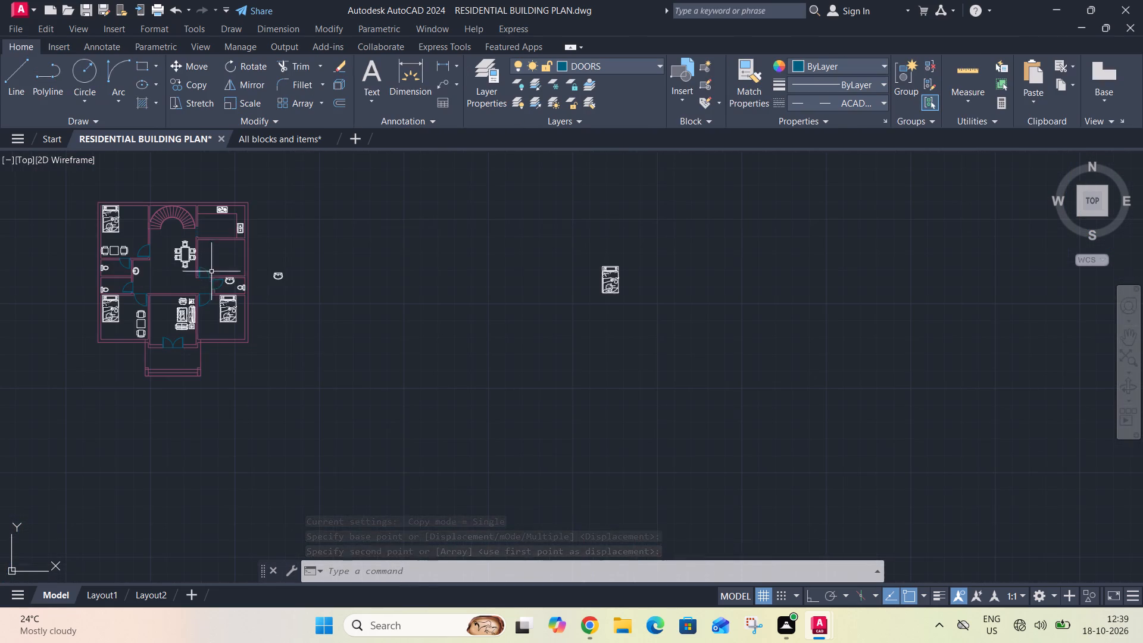
pyautogui.scroll(2, 106, 266)
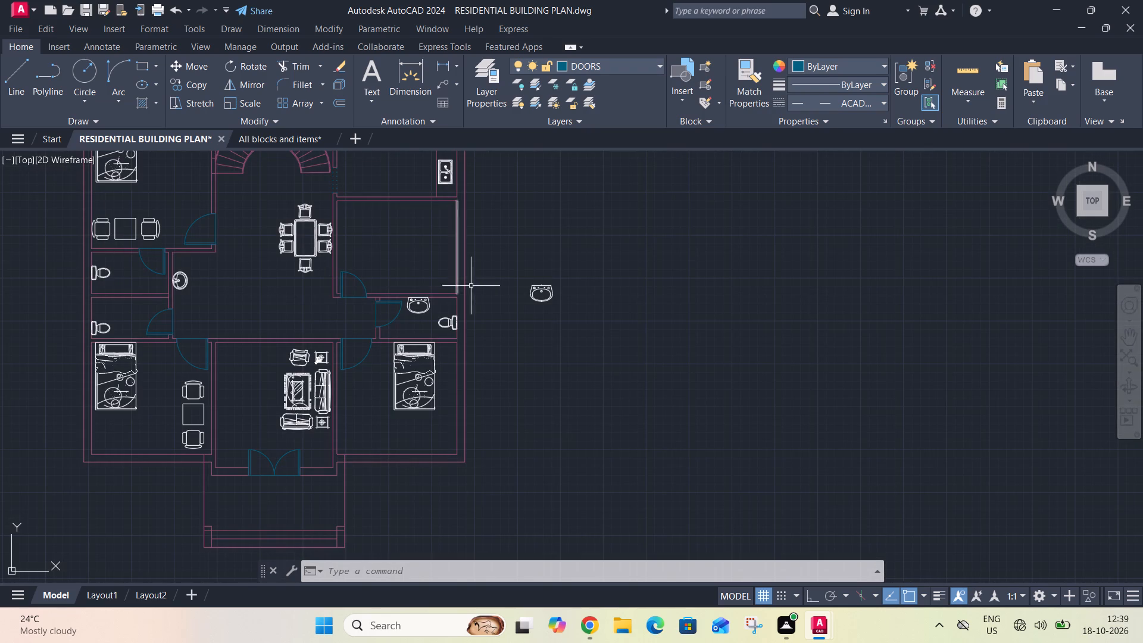
pyautogui.click(520, 278)
pyautogui.click(603, 322)
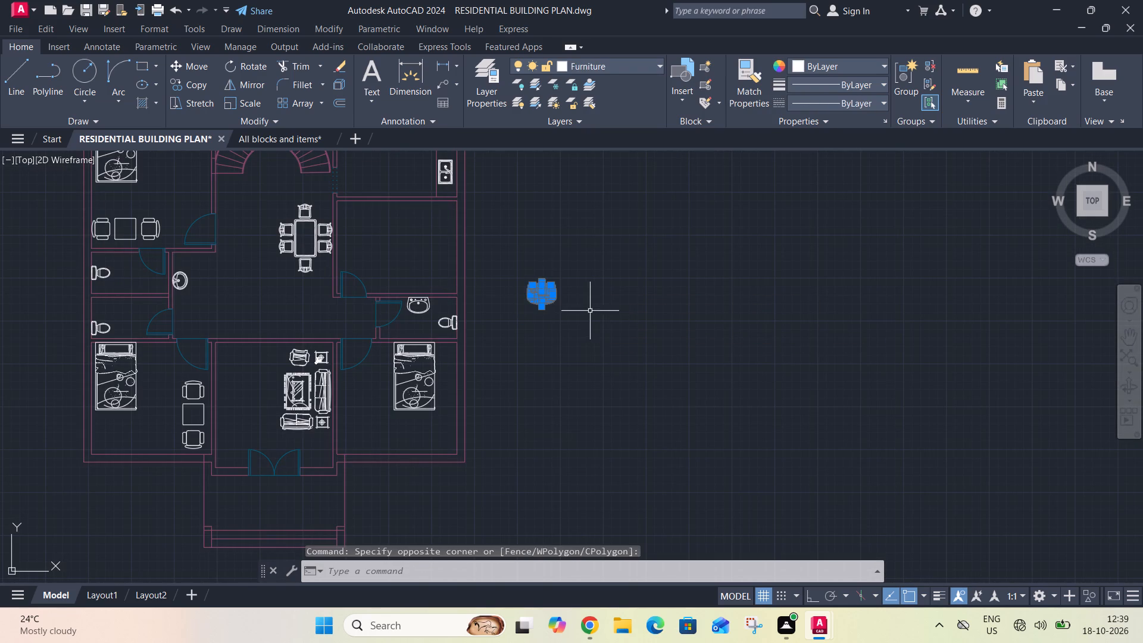
pyautogui.press('c')
pyautogui.press('o')
pyautogui.press('space')
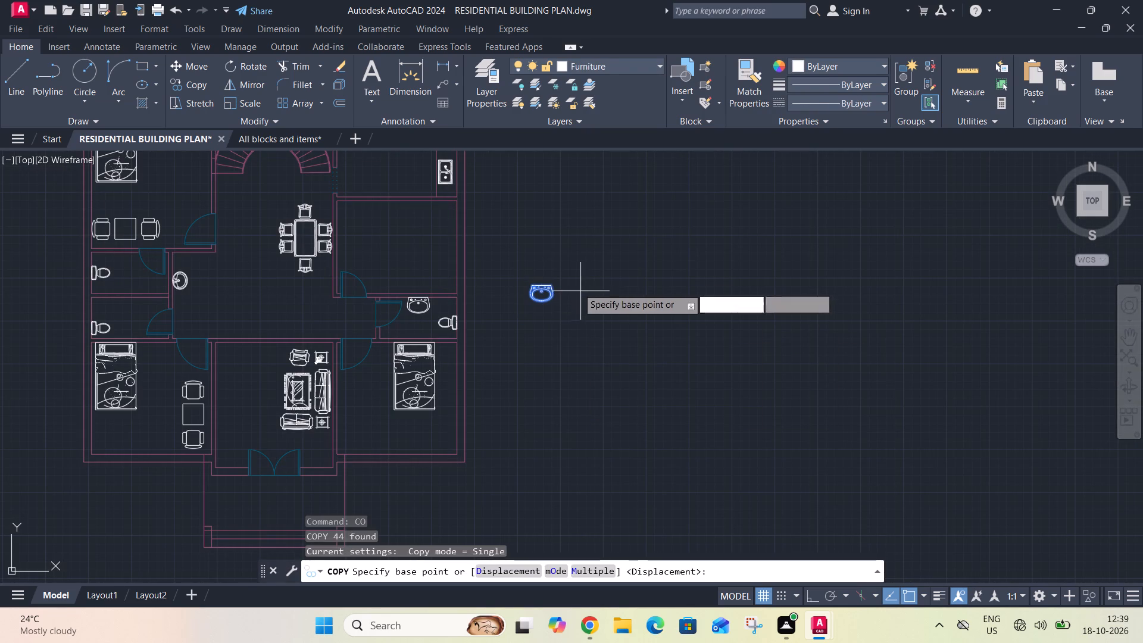
pyautogui.scroll(4, 541, 282)
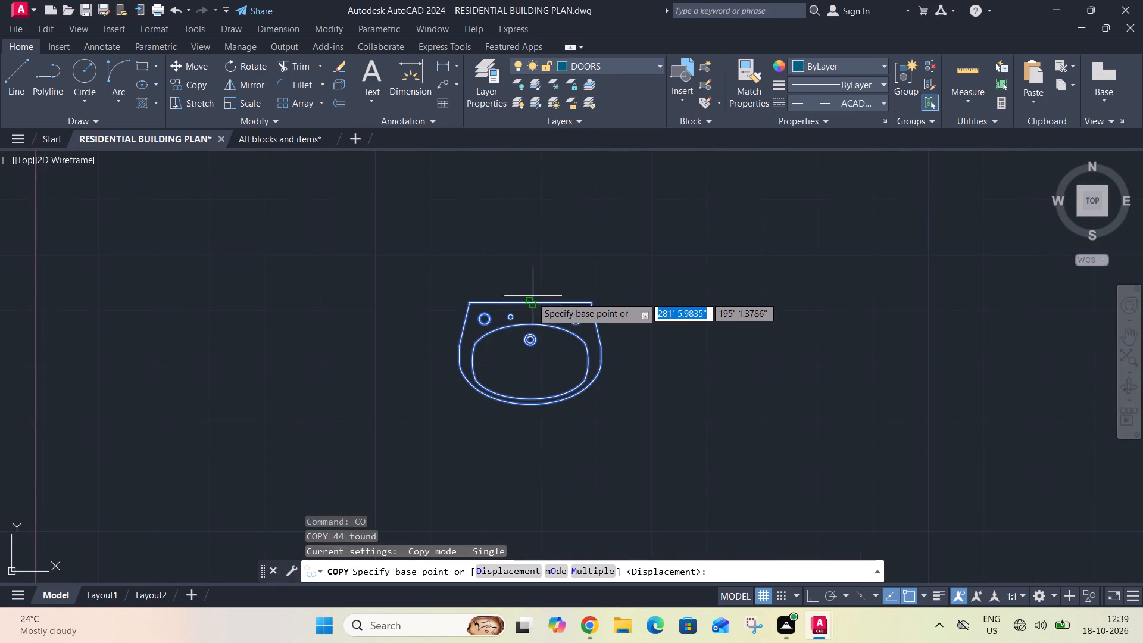
pyautogui.click(530, 301)
pyautogui.scroll(-4, 607, 224)
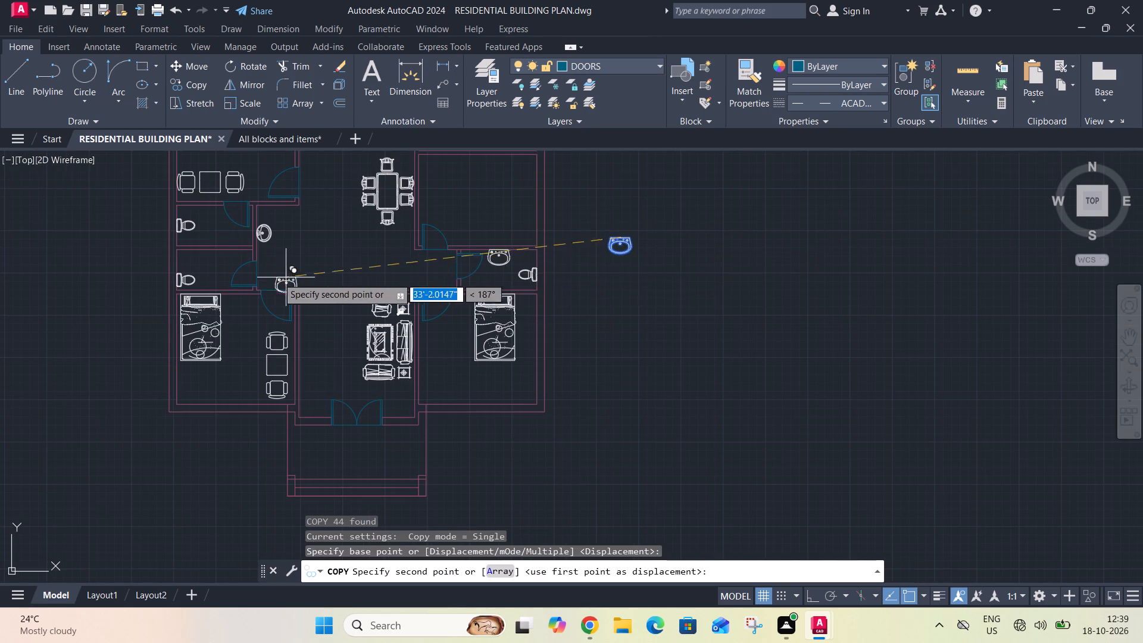
pyautogui.scroll(3, 228, 267)
pyautogui.click(172, 202)
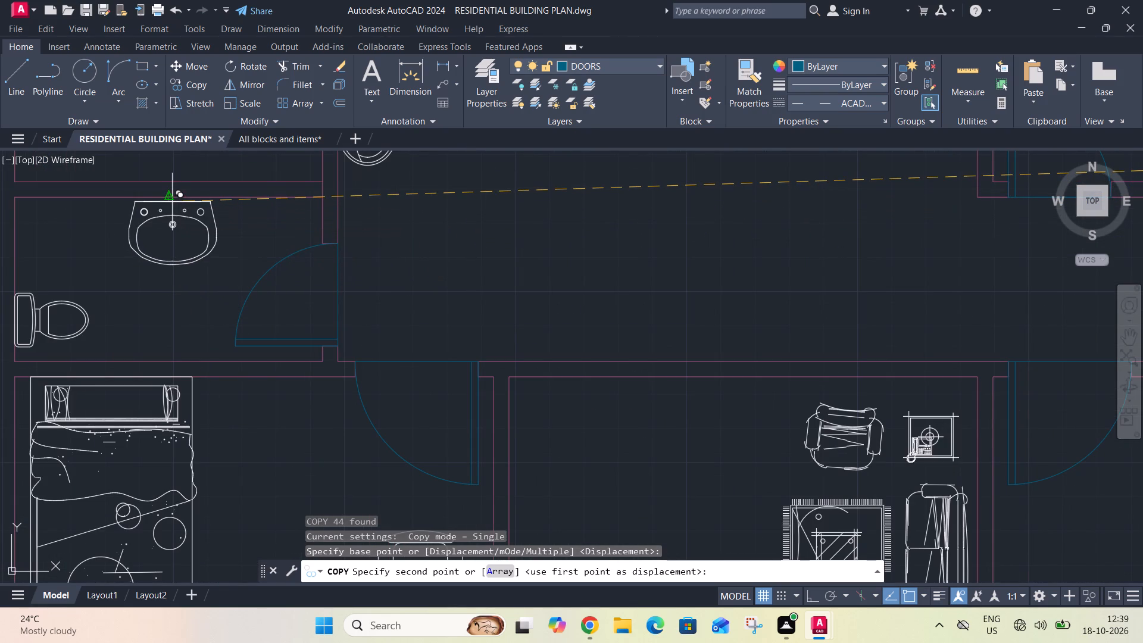
# Rotate the washbasin outside the plan by 180° about its back edge midpoint.
pyautogui.scroll(-3, 146, 226)
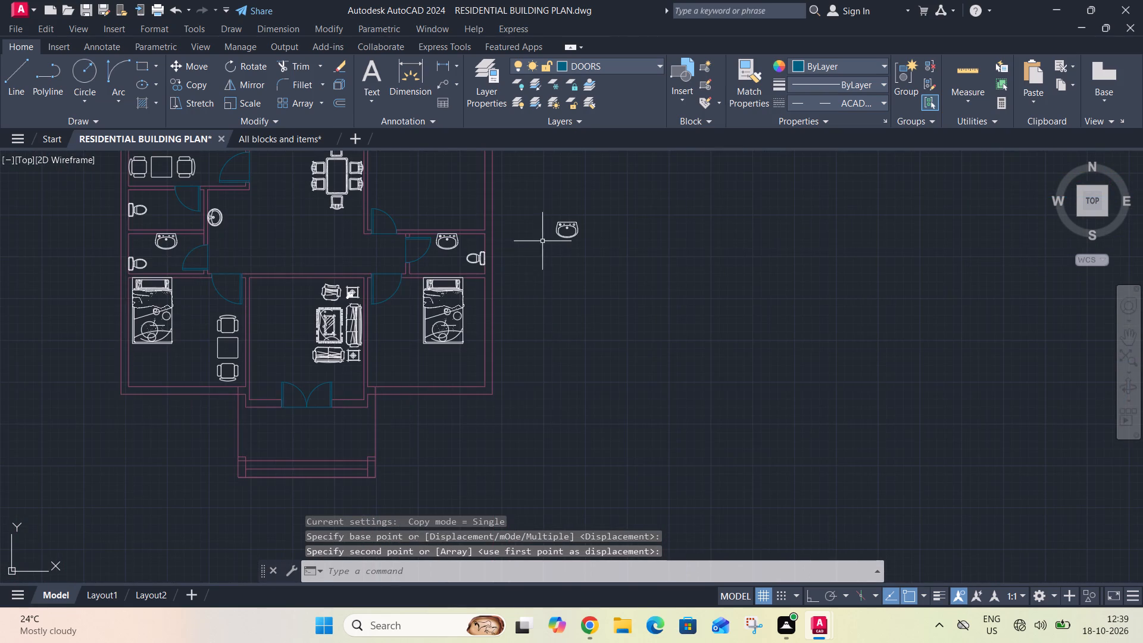
pyautogui.moveTo(540, 207); pyautogui.dragTo(555, 222)
pyautogui.click(647, 283)
pyautogui.press('r')
pyautogui.press('o')
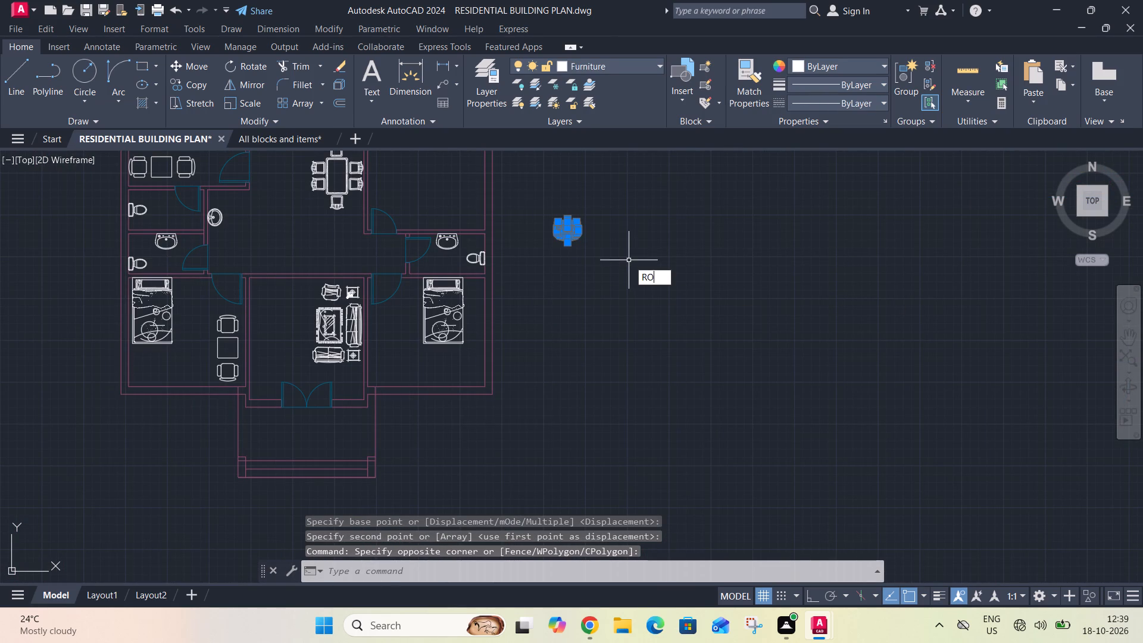
pyautogui.press('space')
pyautogui.press('F8')
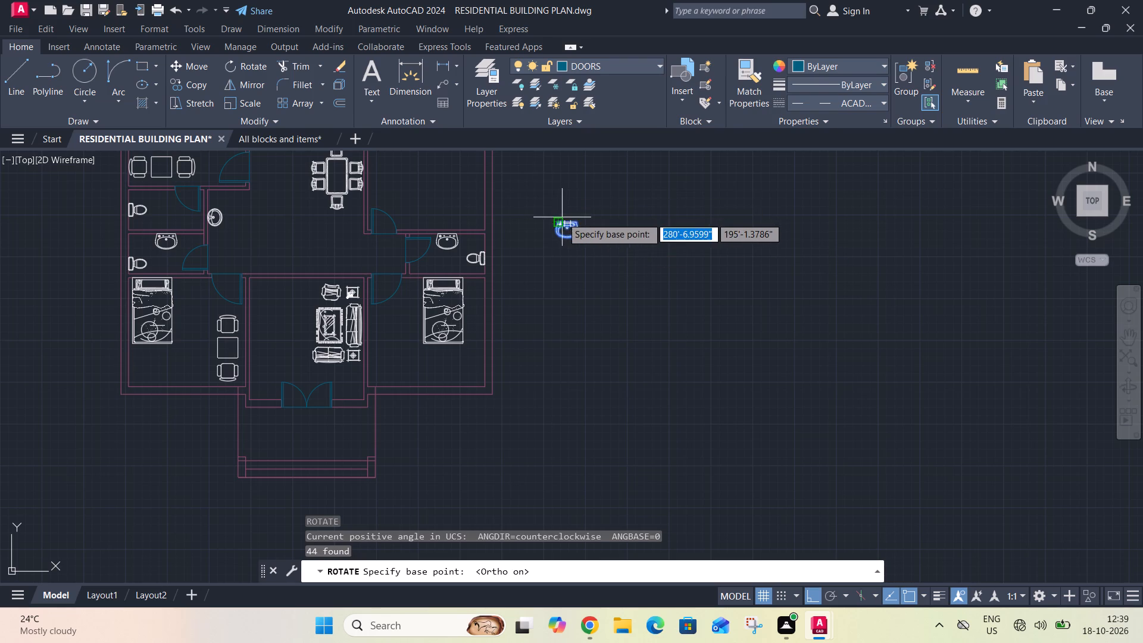
pyautogui.click(569, 219)
pyautogui.click(523, 253)
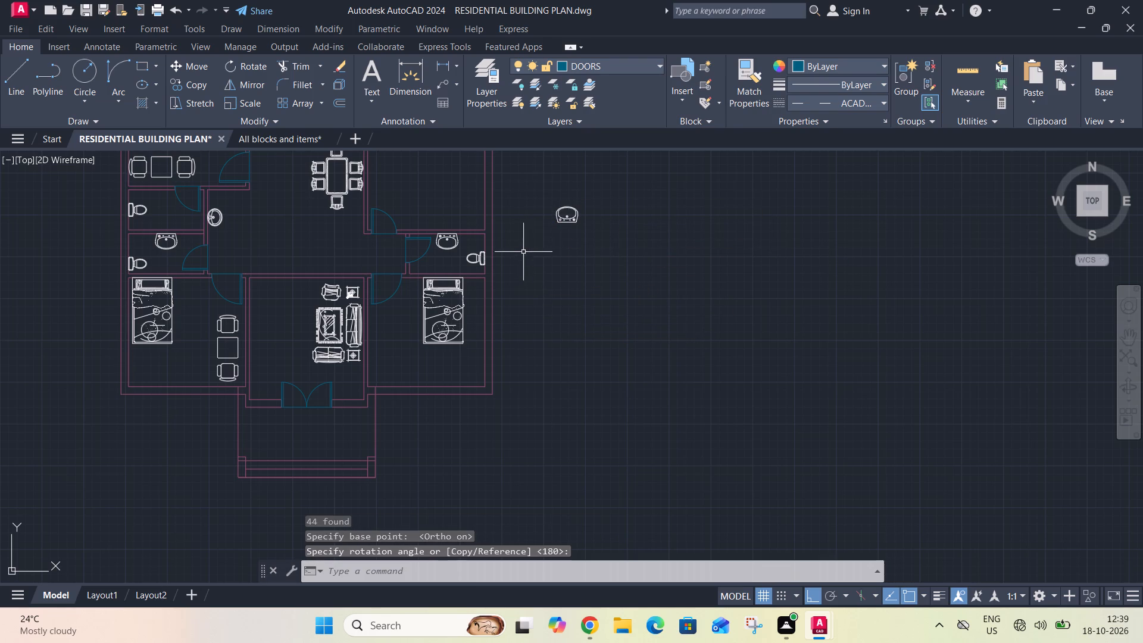
# Move the rotated washbasin by its back edge midpoint into the upper left bathroom, against the midpoint of its lower wall.
pyautogui.click(536, 201)
pyautogui.click(627, 257)
pyautogui.press('m')
pyautogui.press('space')
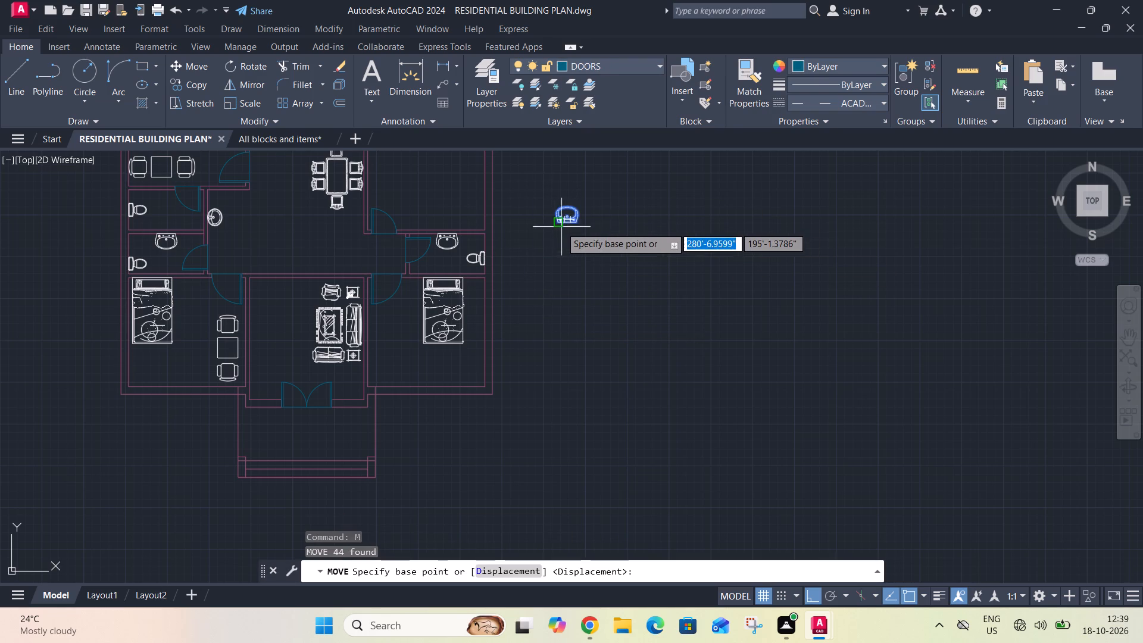
pyautogui.scroll(3, 561, 226)
pyautogui.click(574, 217)
pyautogui.scroll(-5, 630, 243)
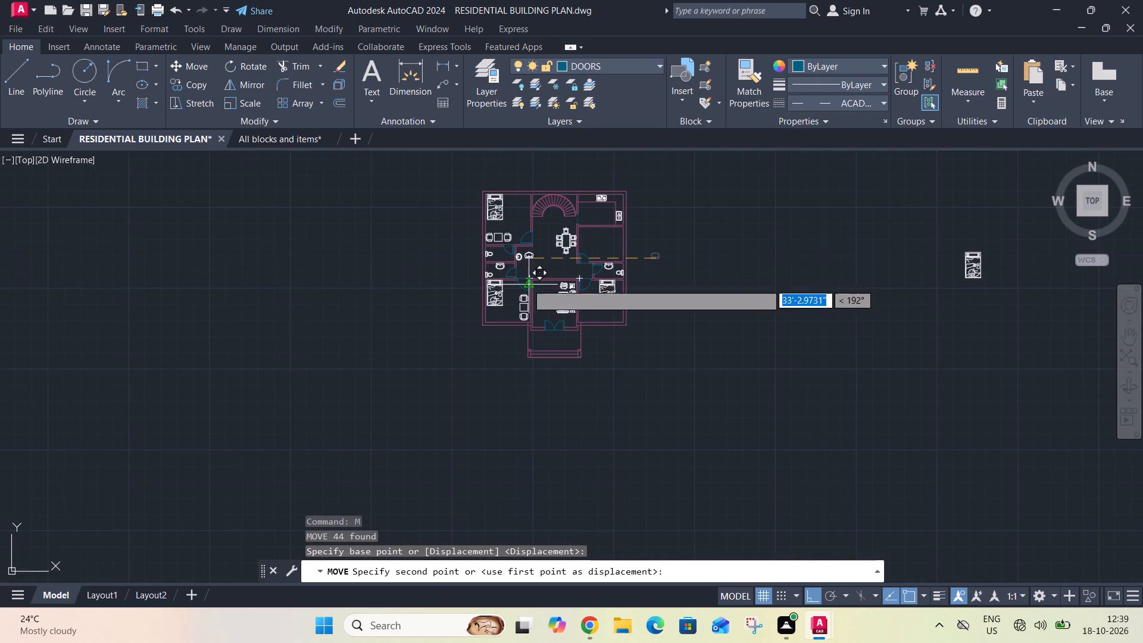
pyautogui.scroll(4, 496, 264)
pyautogui.click(504, 262)
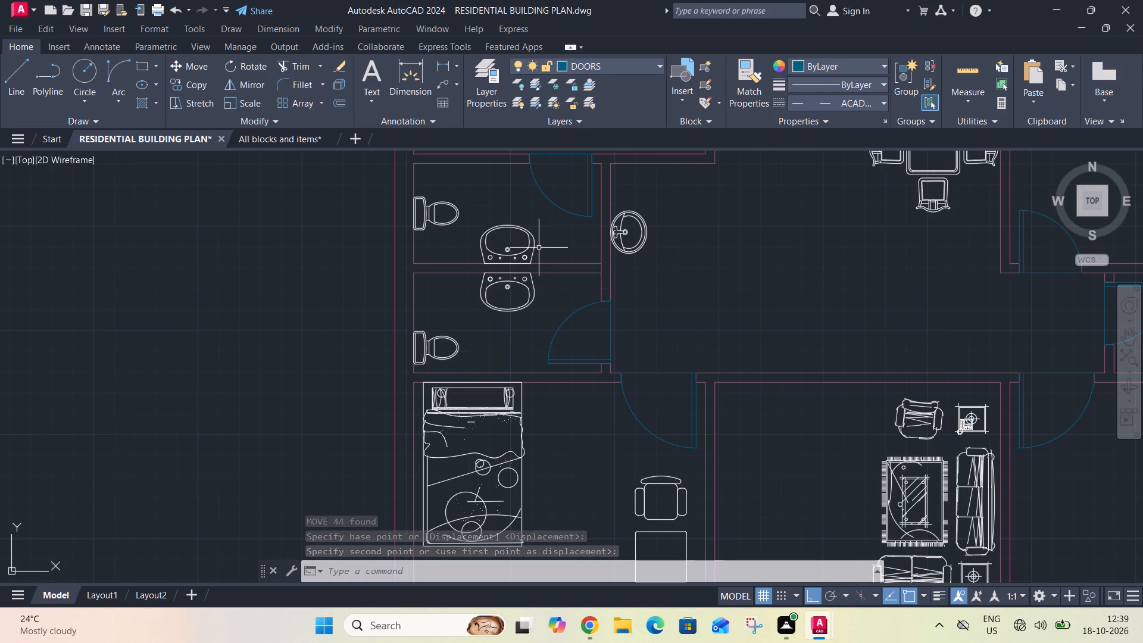
pyautogui.scroll(-1, 511, 275)
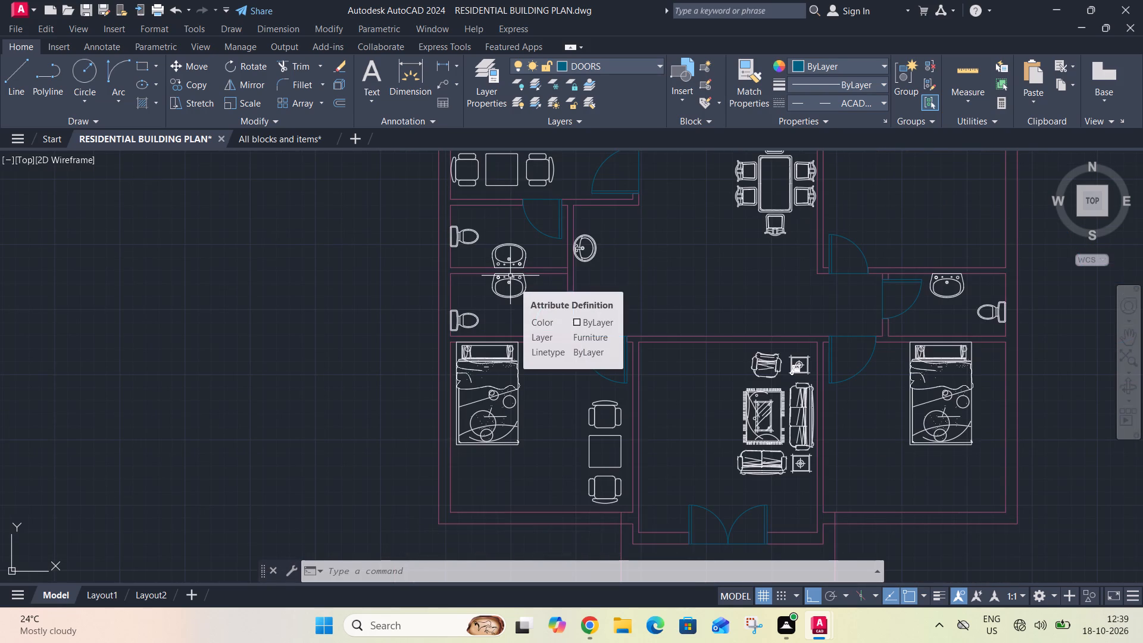
pyautogui.press('Escape')
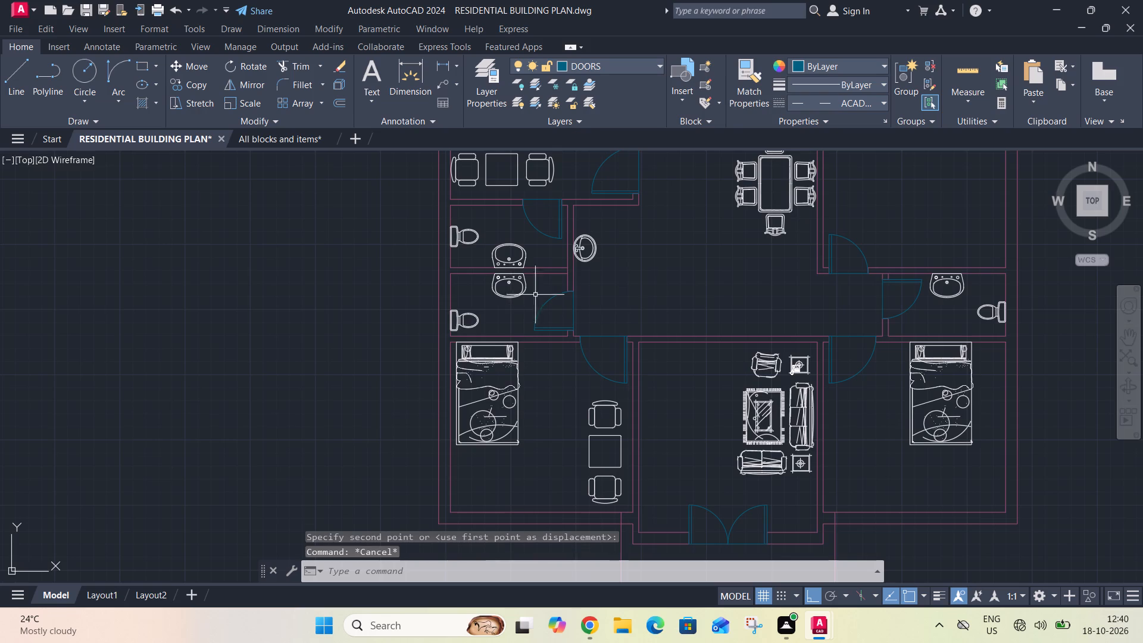
# Erase the leftover bed block lying outside the plan.
pyautogui.scroll(-3, 624, 374)
pyautogui.moveTo(1022, 238); pyautogui.dragTo(674, 368, button='middle')
pyautogui.moveTo(629, 431); pyautogui.dragTo(651, 431)
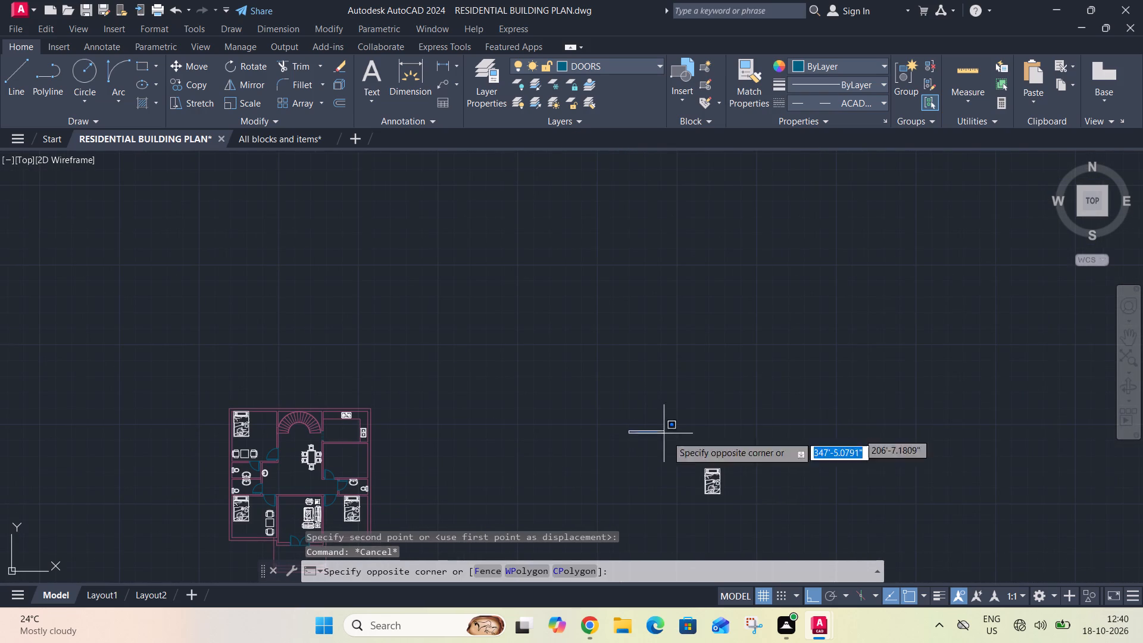
pyautogui.click(741, 514)
pyautogui.press('Delete')
pyautogui.press('BackSpace')
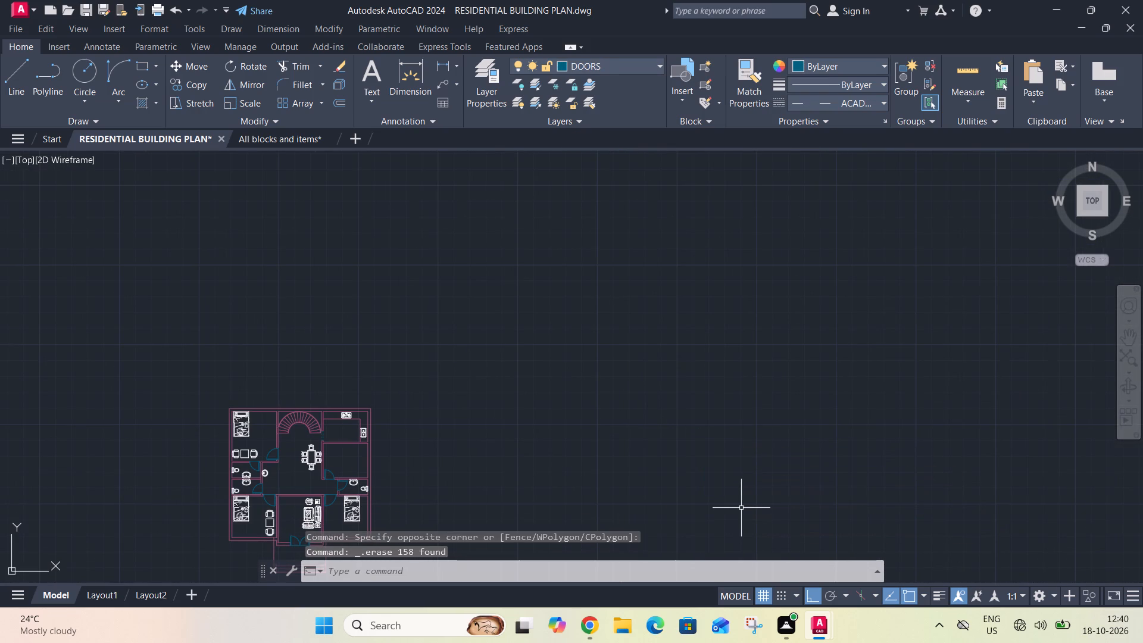
# Make WINDOWS the current layer.
pyautogui.scroll(-4, 622, 332)
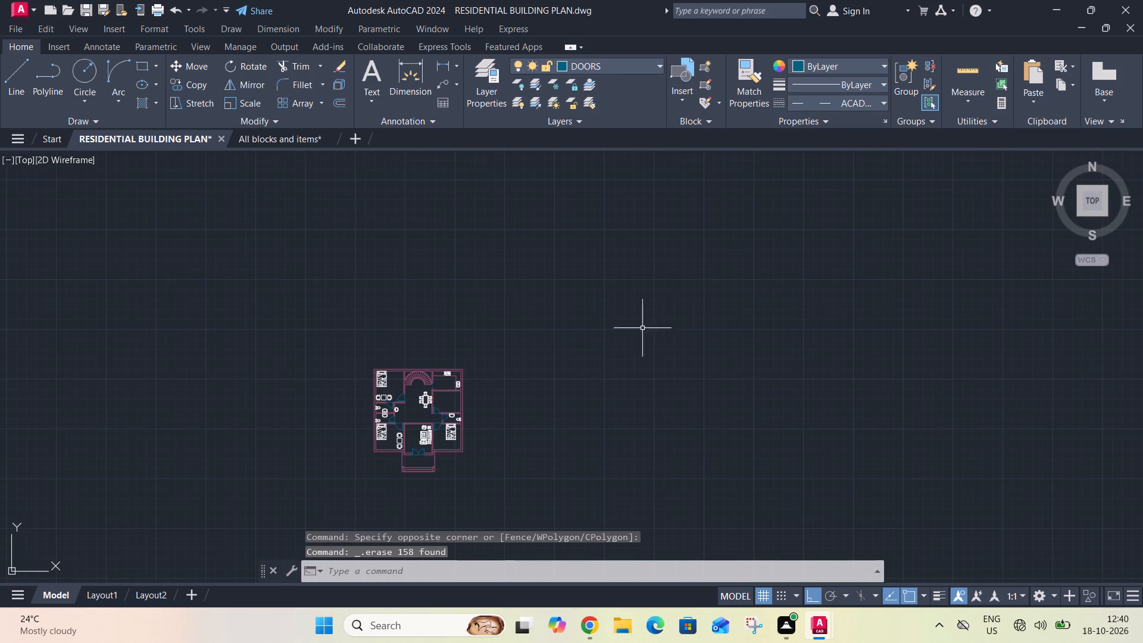
pyautogui.click(563, 58)
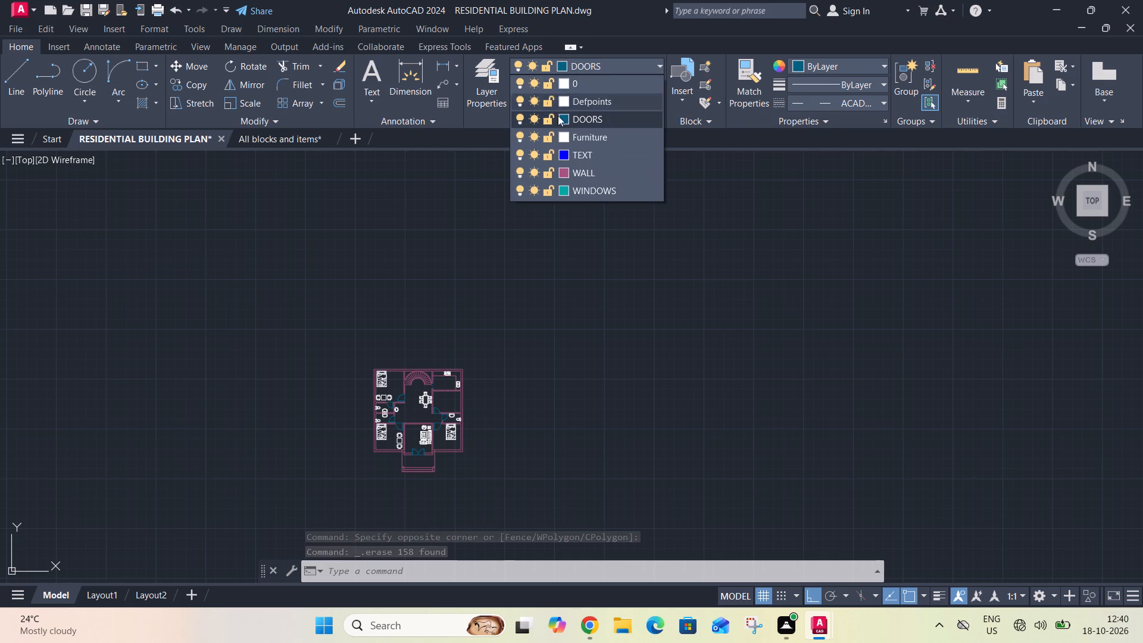
pyautogui.click(560, 192)
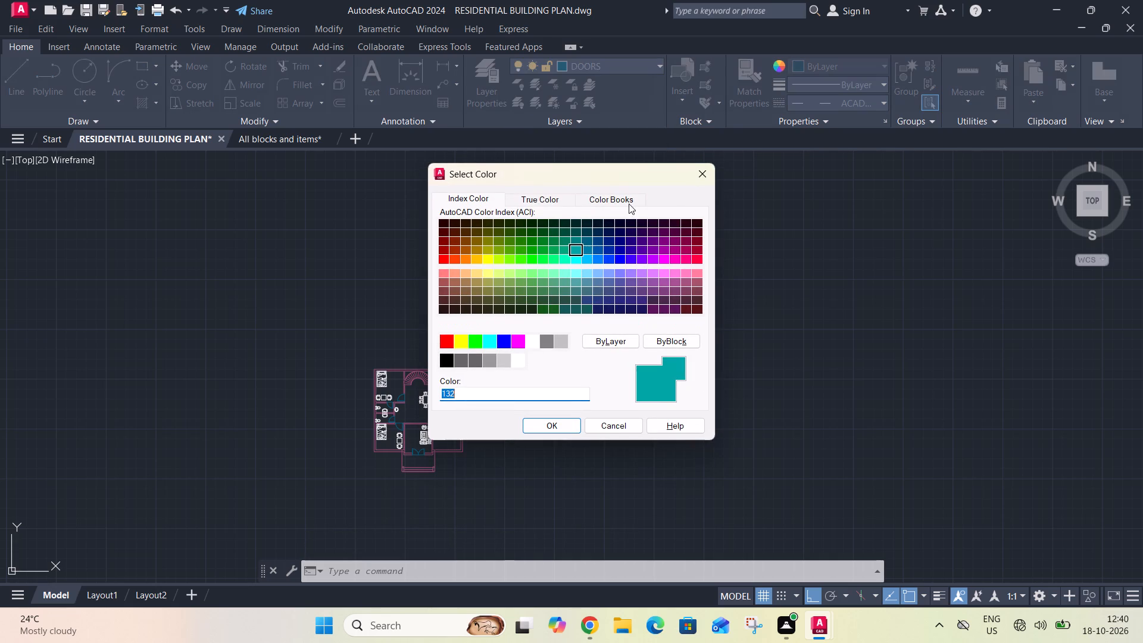
pyautogui.click(704, 179)
pyautogui.click(638, 67)
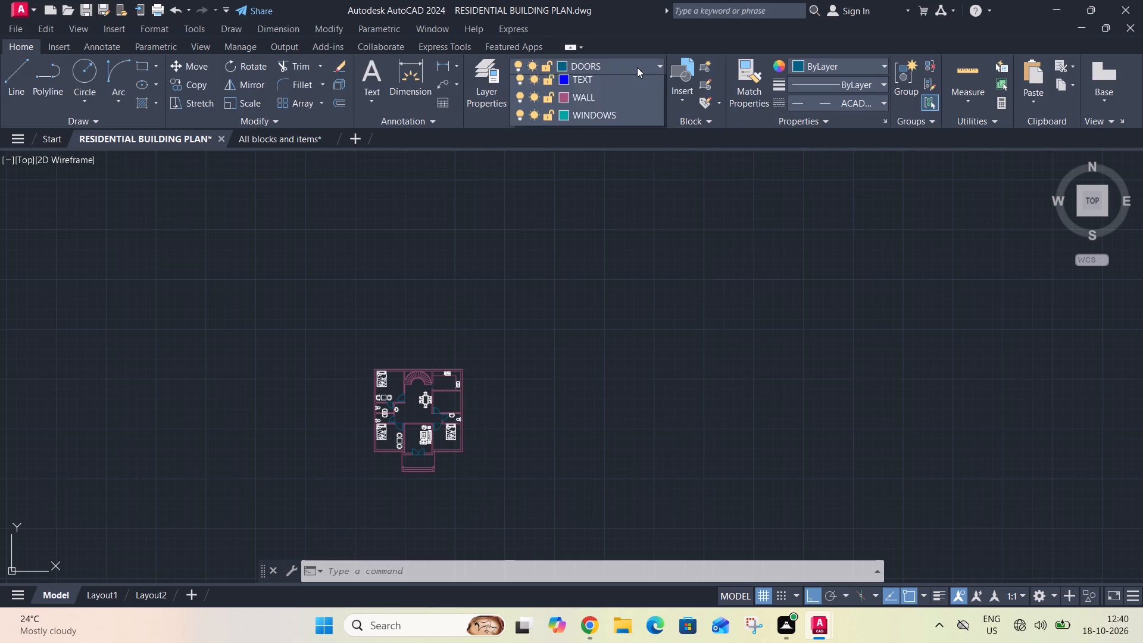
pyautogui.click(601, 199)
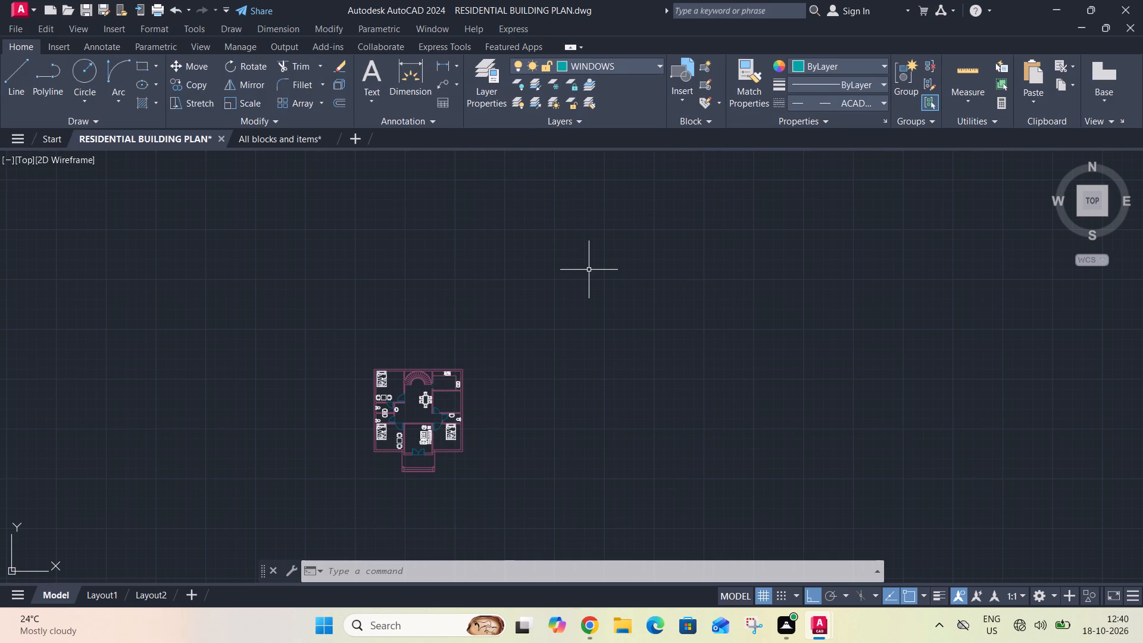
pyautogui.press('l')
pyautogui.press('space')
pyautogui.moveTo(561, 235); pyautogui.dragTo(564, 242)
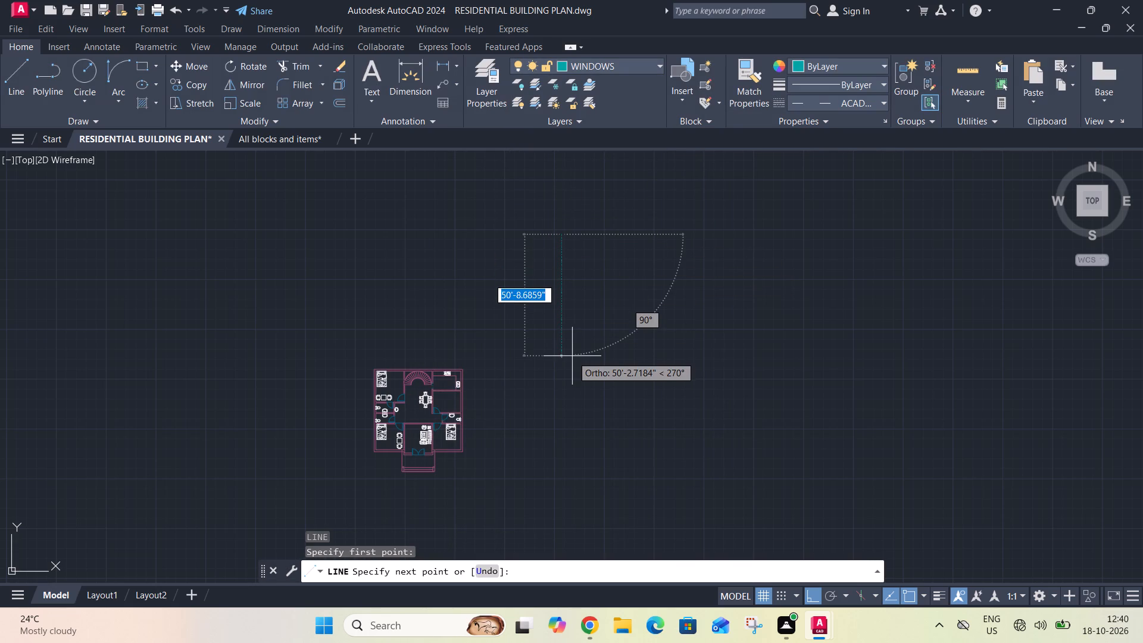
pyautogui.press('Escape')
# Set the current linetype to ByLayer.
pyautogui.click(854, 107)
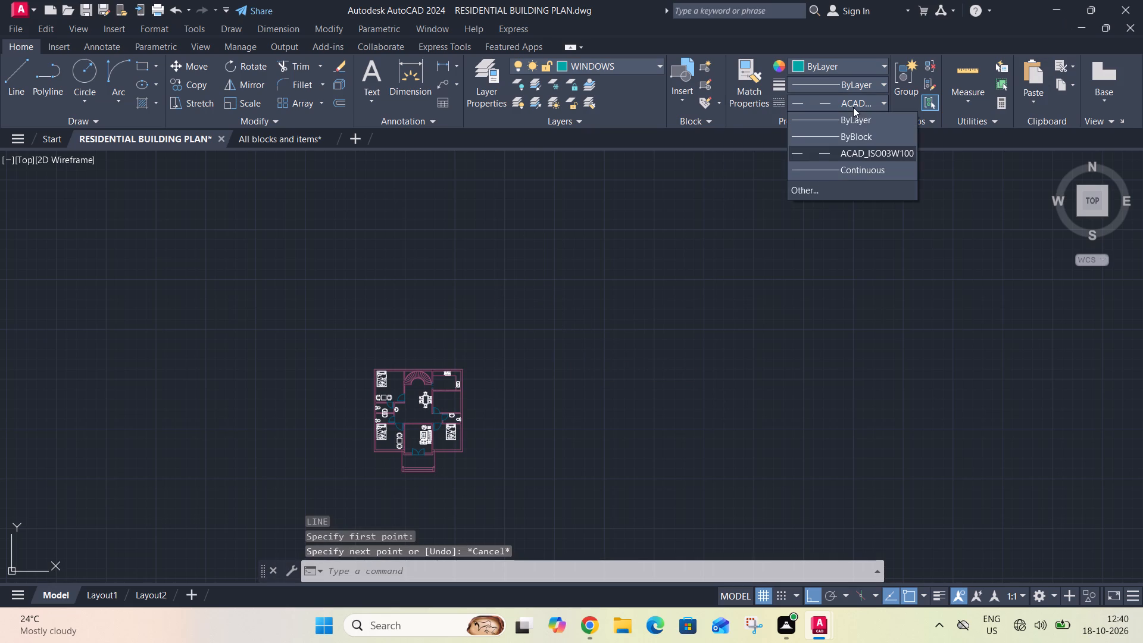
pyautogui.click(854, 121)
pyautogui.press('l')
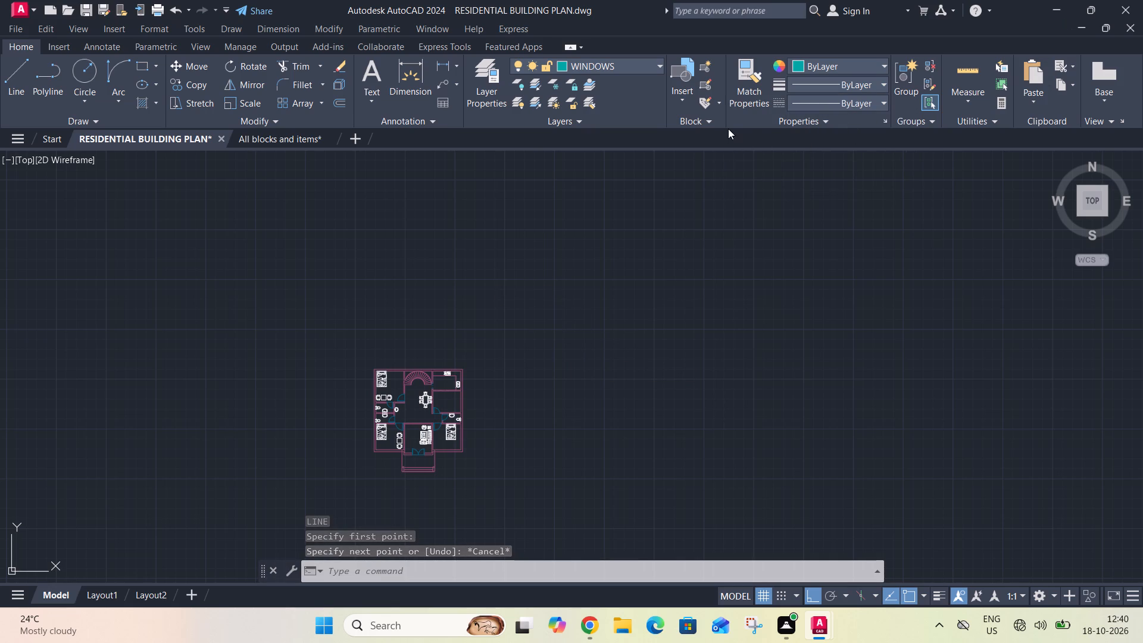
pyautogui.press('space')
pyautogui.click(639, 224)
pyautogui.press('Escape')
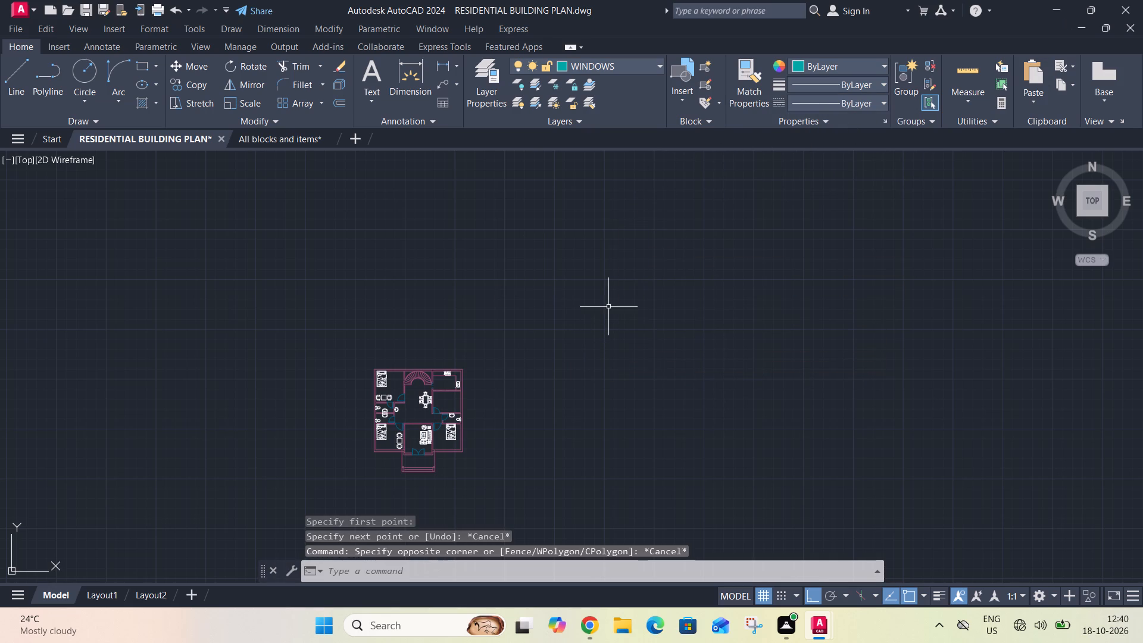
# Draw an upright window outline, 4' long and 9" wide, with closed lines in the empty area outside the plan.
pyautogui.write('L')
pyautogui.press('space')
pyautogui.moveTo(594, 229); pyautogui.dragTo(599, 248)
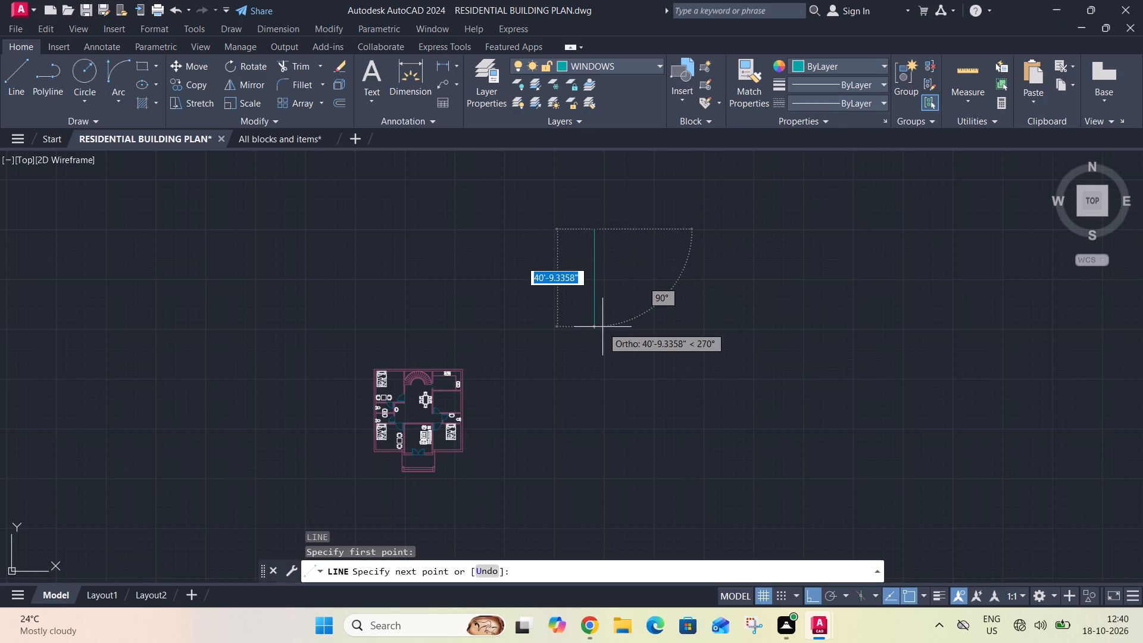
pyautogui.write("4'")
pyautogui.press('Return')
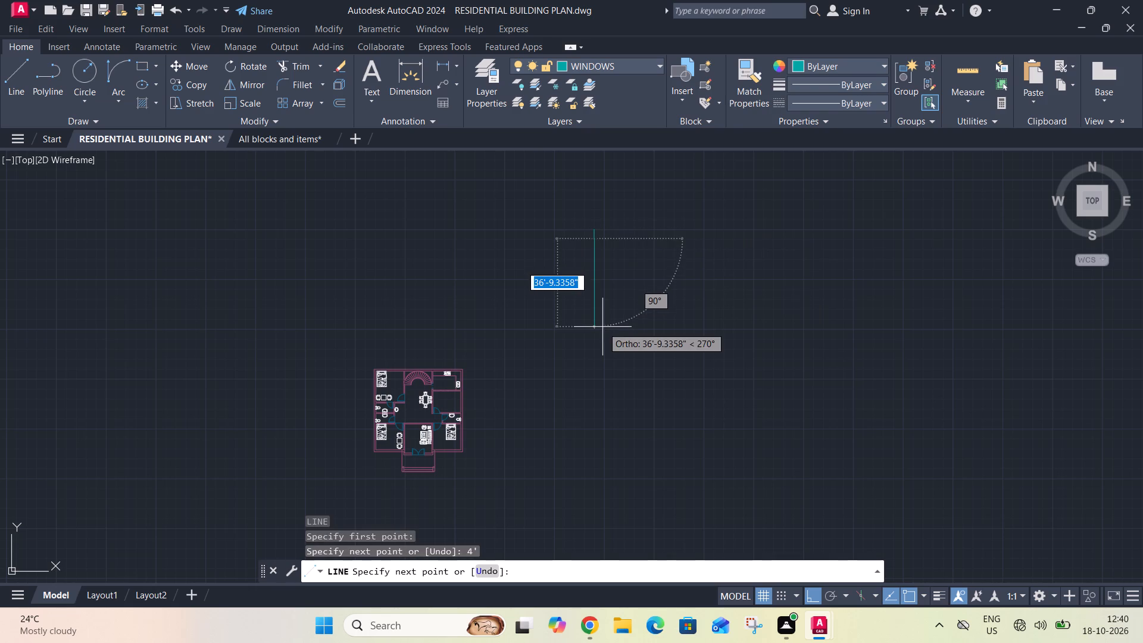
pyautogui.press('9')
pyautogui.hotkey('shift', '"')
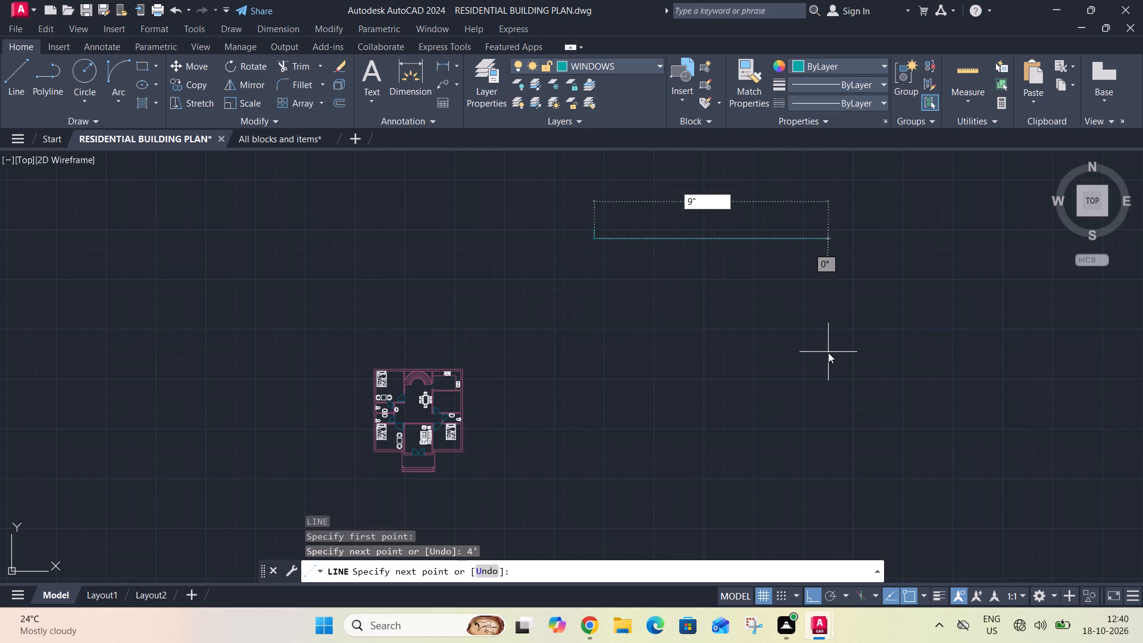
pyautogui.press('Return')
pyautogui.scroll(4, 611, 220)
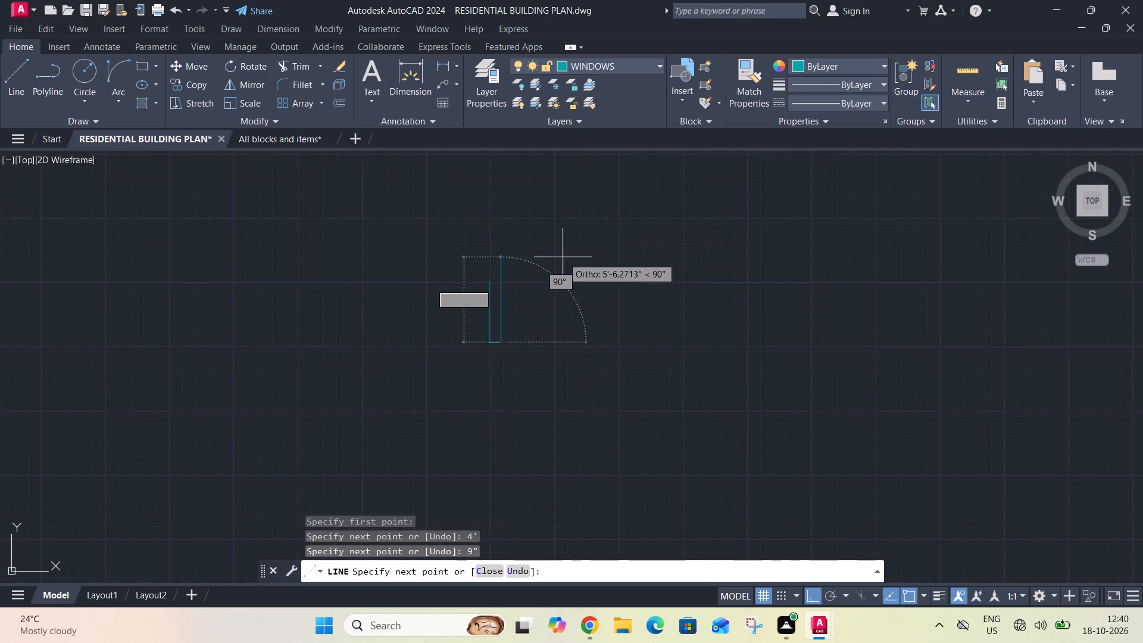
pyautogui.click(499, 280)
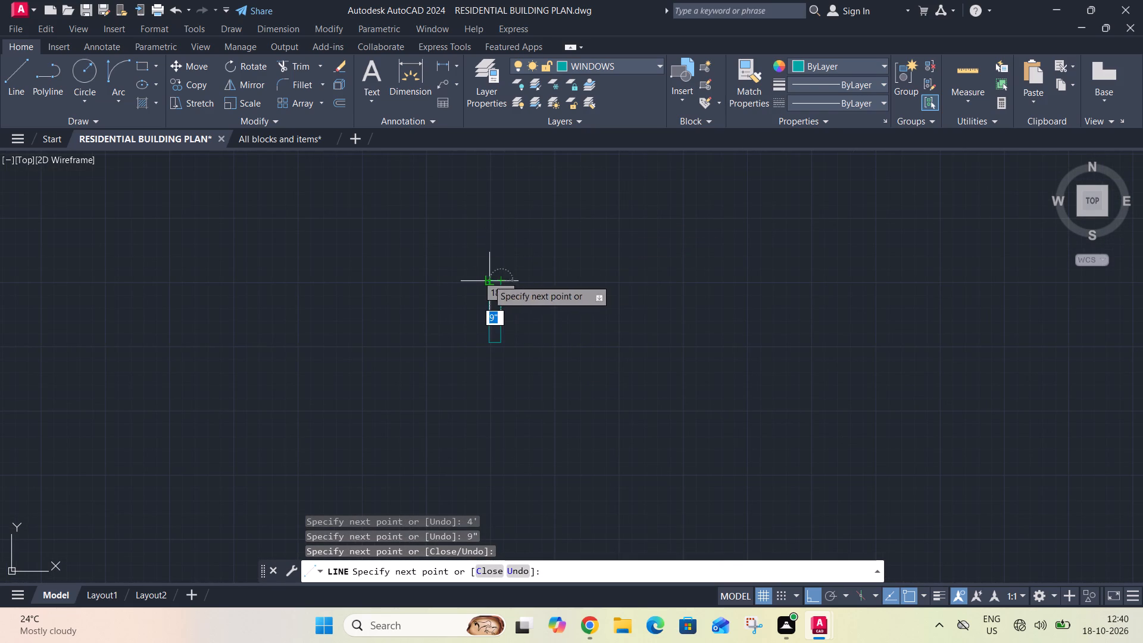
pyautogui.click(488, 279)
pyautogui.press('Escape')
pyautogui.write('OO')
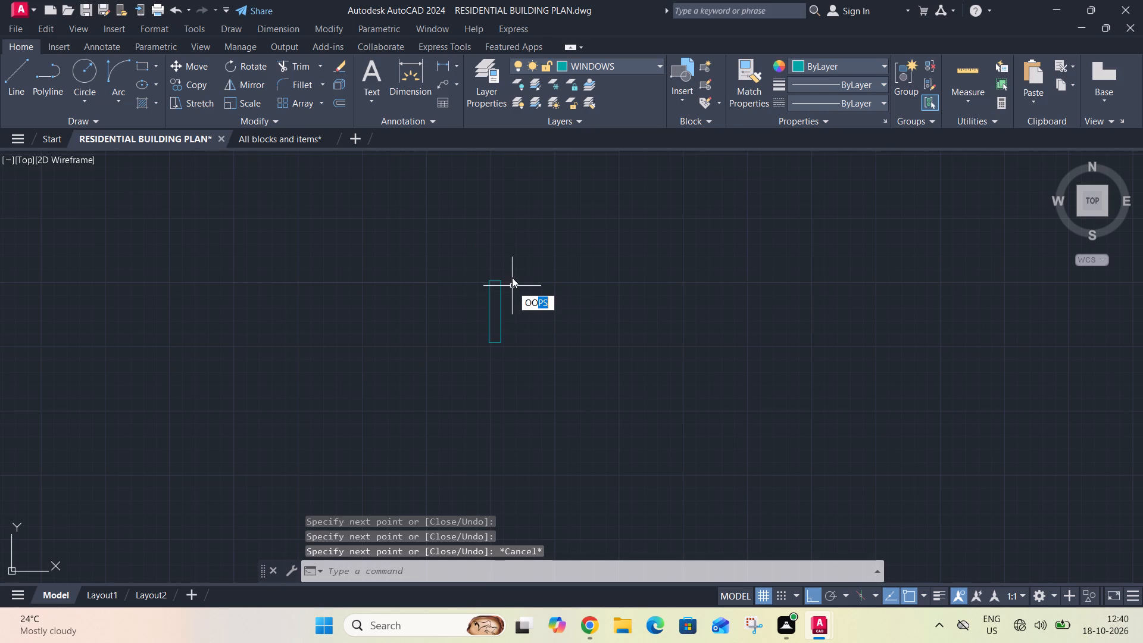
pyautogui.press('Escape')
# Draw a vertical centre line inside the window outline from its upper edge midpoint down to just short of the lower edge.
pyautogui.press('l')
pyautogui.press('space')
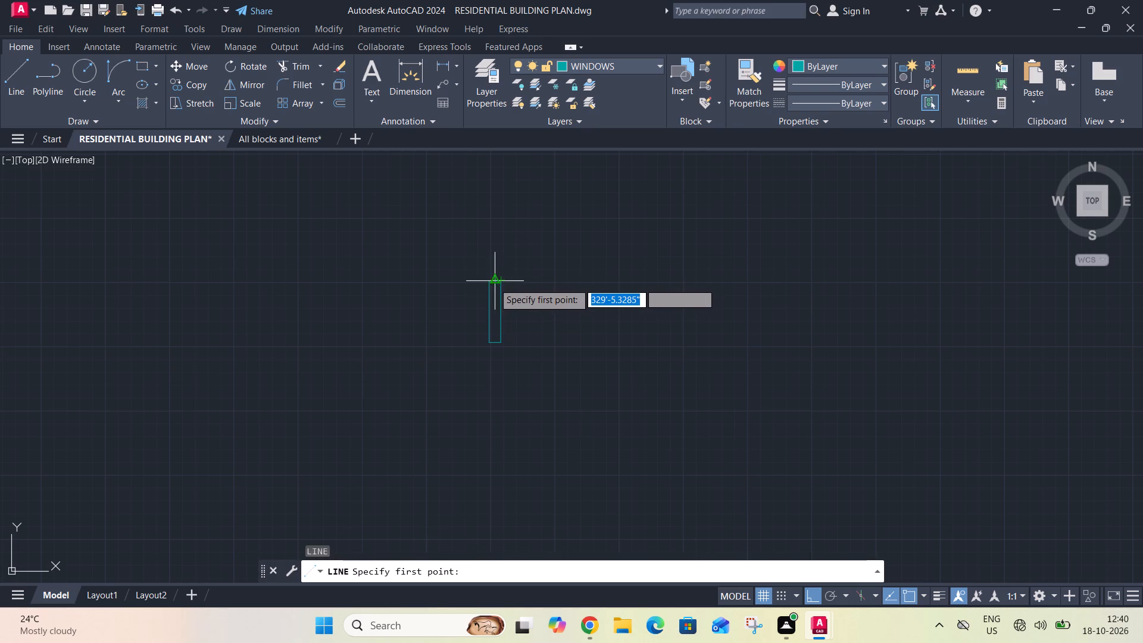
pyautogui.scroll(3, 494, 283)
pyautogui.moveTo(485, 277); pyautogui.dragTo(483, 283)
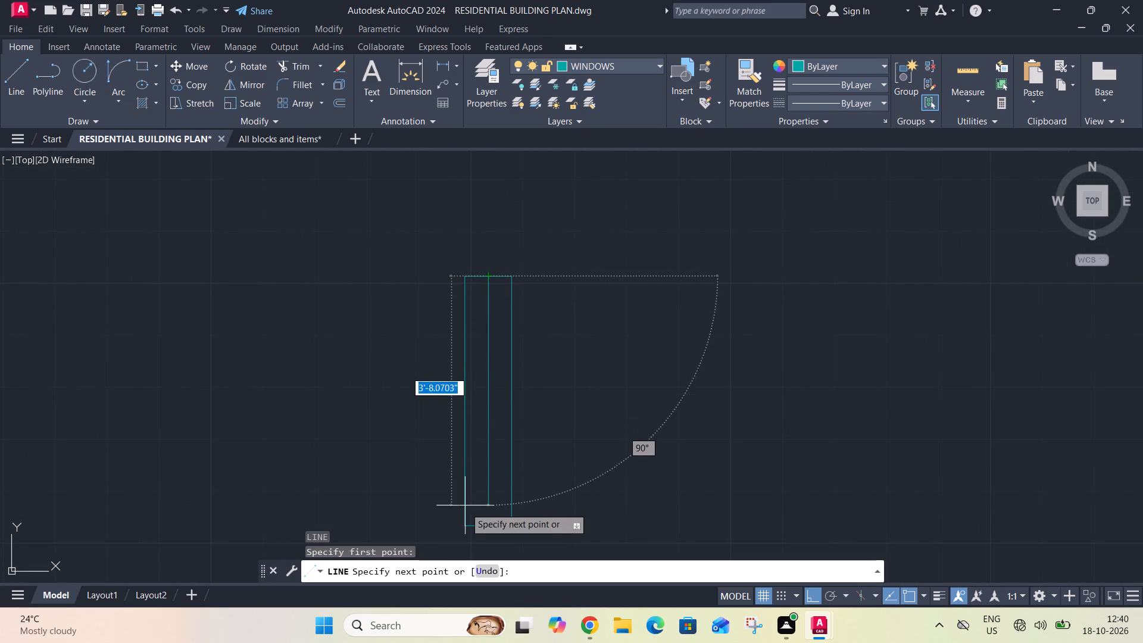
pyautogui.moveTo(496, 517); pyautogui.dragTo(491, 522)
pyautogui.press('Escape')
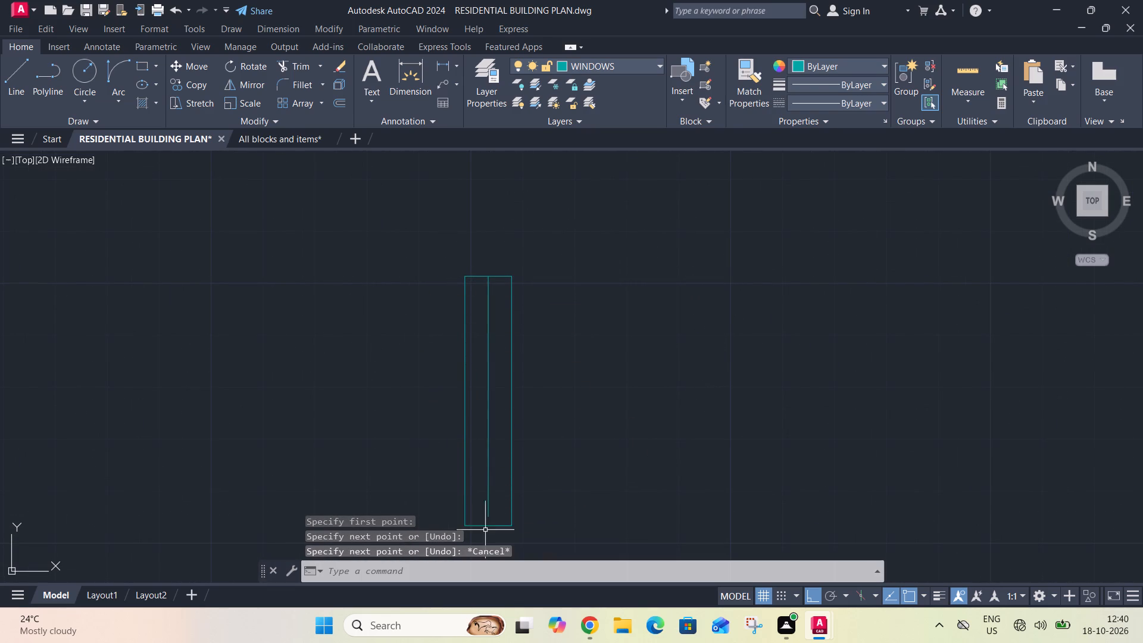
# Extend the window's centre line down to the lower edge of the outline.
pyautogui.scroll(4, 486, 517)
pyautogui.moveTo(507, 501); pyautogui.dragTo(583, 456, button='middle')
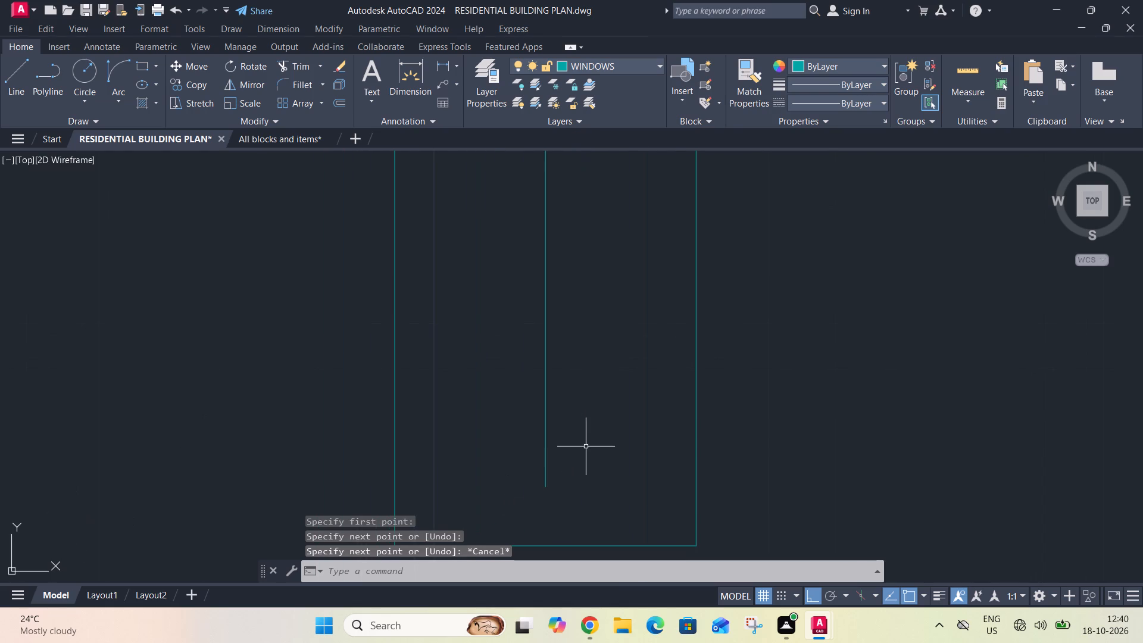
pyautogui.press('e')
pyautogui.press('x')
pyautogui.press('space')
pyautogui.click(545, 437)
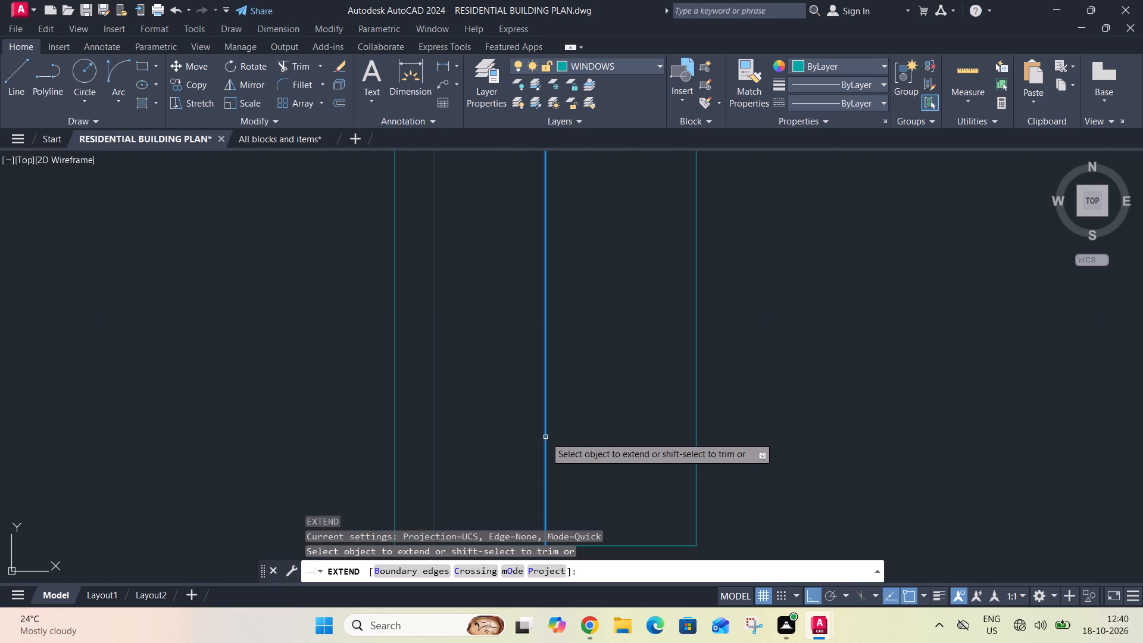
pyautogui.press('Escape')
# Offset the window's centre line by 1" to both sides.
pyautogui.scroll(-3, 562, 430)
pyautogui.press('o')
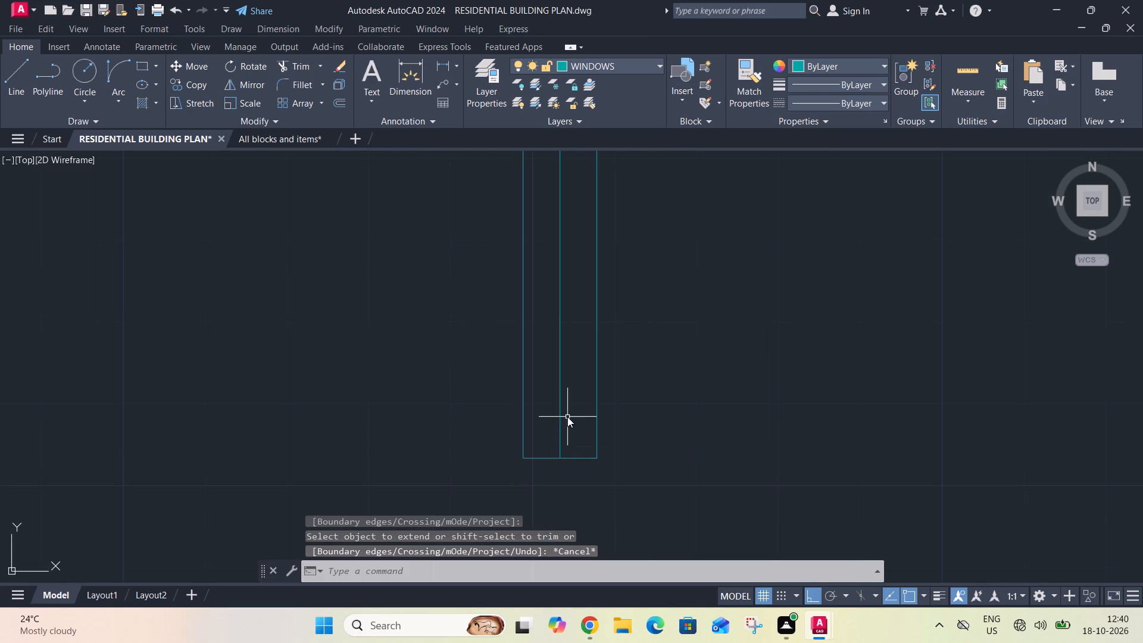
pyautogui.press('space')
pyautogui.write('1"')
pyautogui.press('Return')
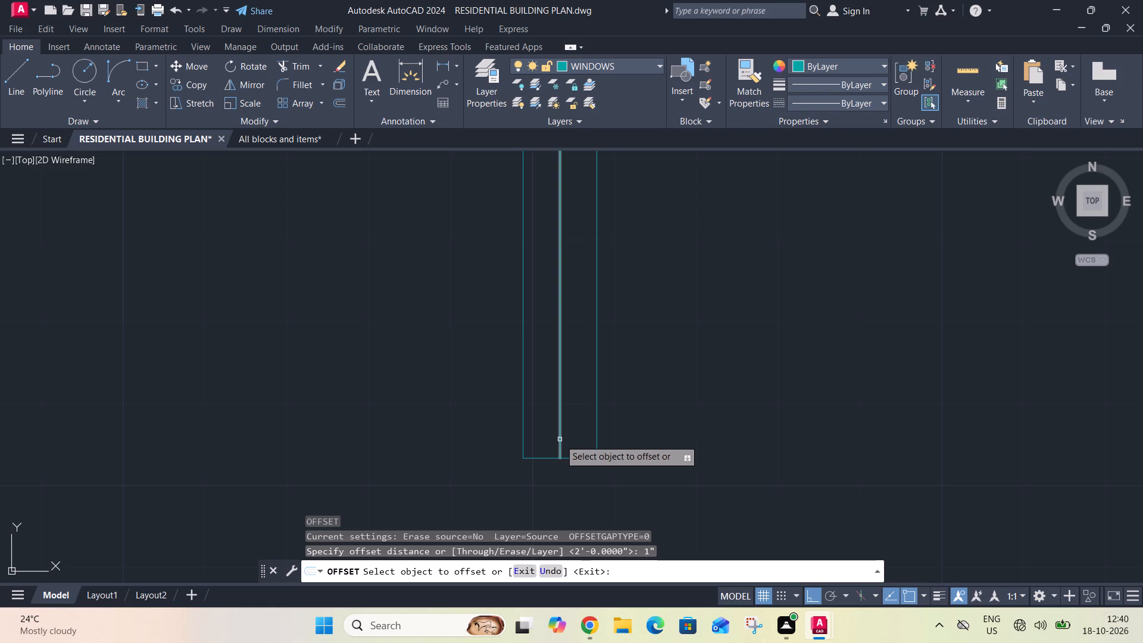
pyautogui.click(560, 443)
pyautogui.click(536, 449)
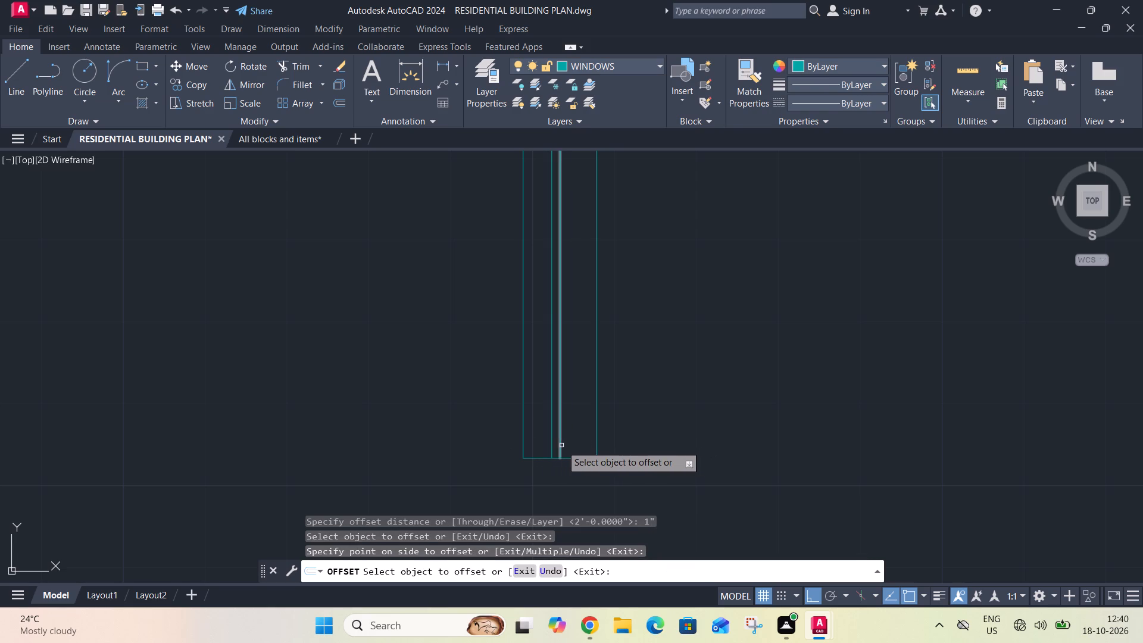
pyautogui.moveTo(566, 447); pyautogui.dragTo(572, 450)
pyautogui.click(587, 449)
pyautogui.click(560, 450)
pyautogui.click(577, 450)
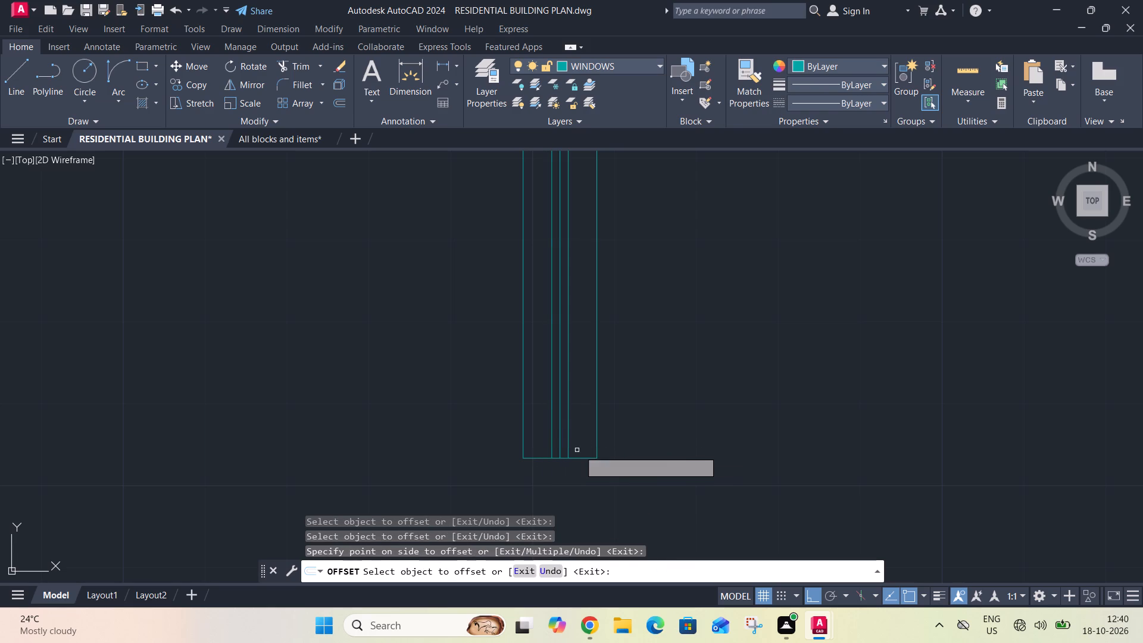
pyautogui.press('Escape')
# Erase the original centre line between the two offset lines of the window.
pyautogui.click(561, 444)
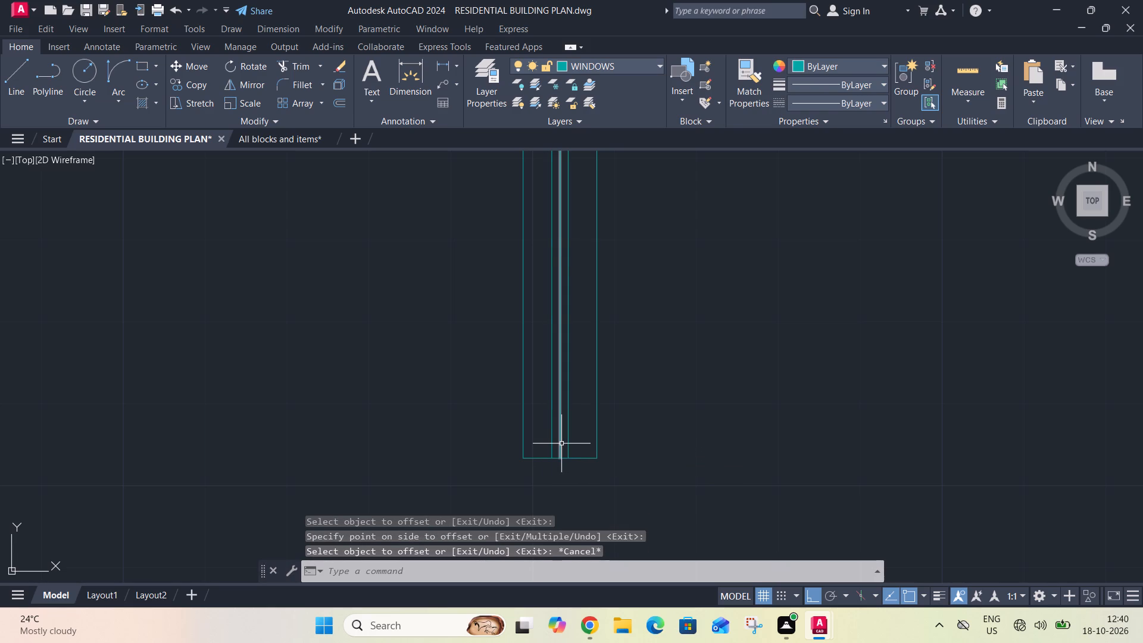
pyautogui.press('Delete')
# Move the finished window symbol from its distant spot to just outside the plan's east wall, beside the kitchen and the unfurnished room.
pyautogui.scroll(-2, 568, 449)
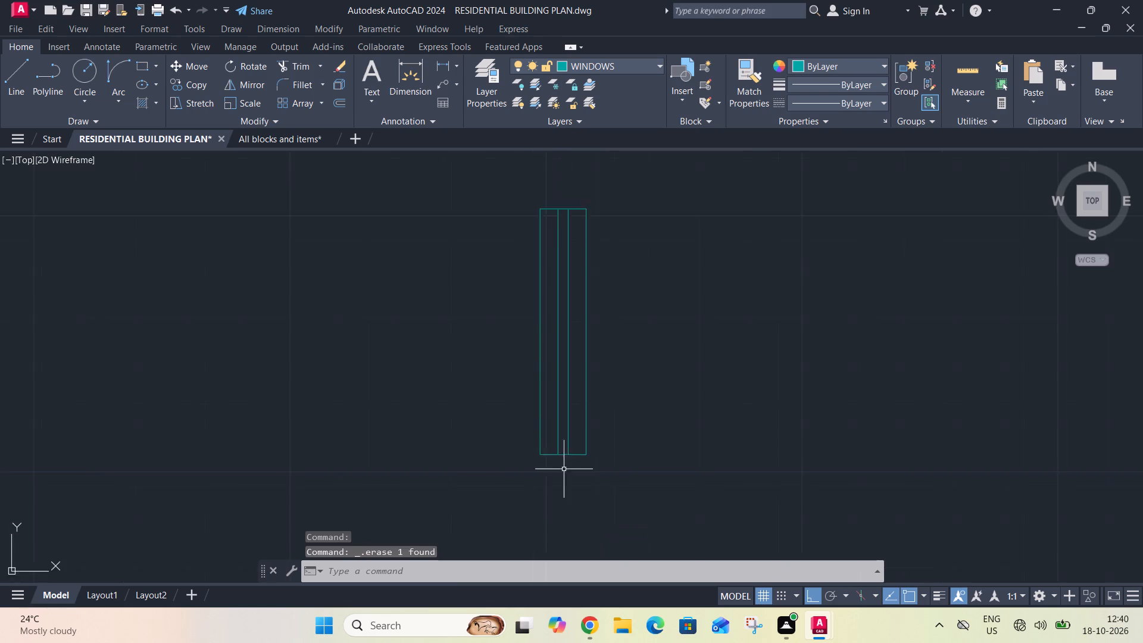
pyautogui.scroll(-2, 563, 470)
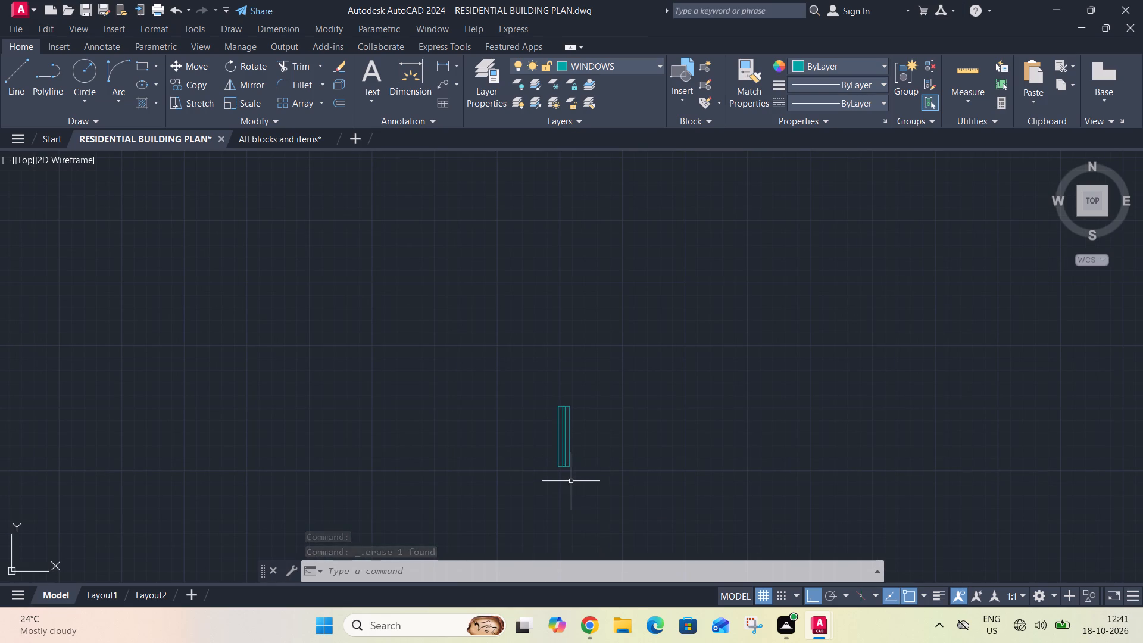
pyautogui.scroll(-2, 576, 431)
pyautogui.scroll(-3, 640, 345)
pyautogui.click(648, 340)
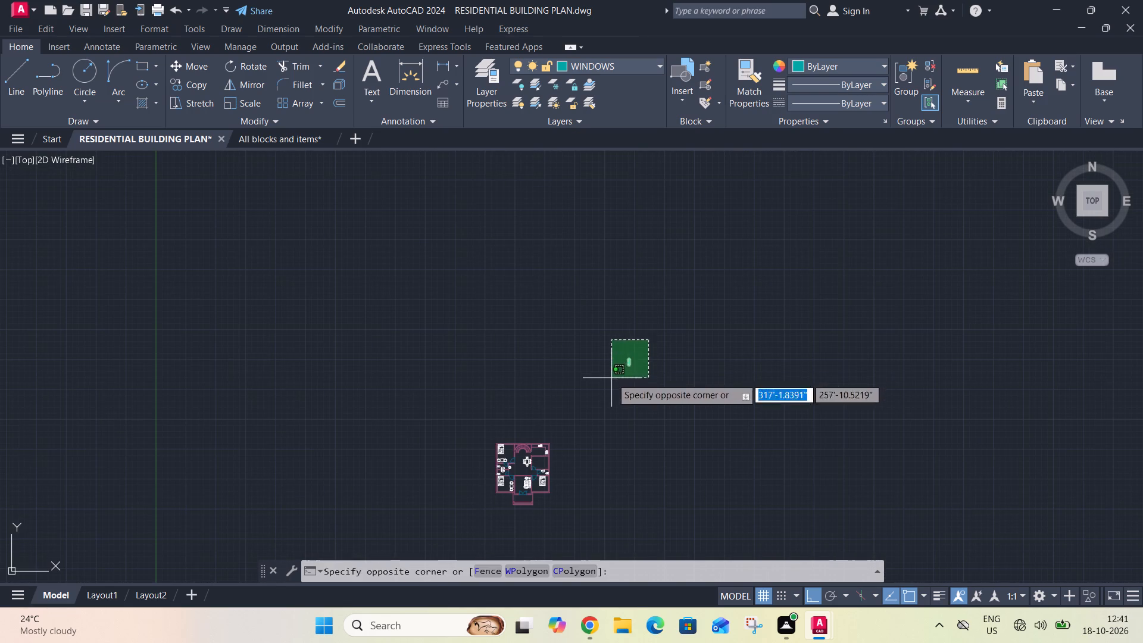
pyautogui.click(611, 379)
pyautogui.press('m')
pyautogui.press('space')
pyautogui.click(634, 355)
pyautogui.scroll(-3, 661, 304)
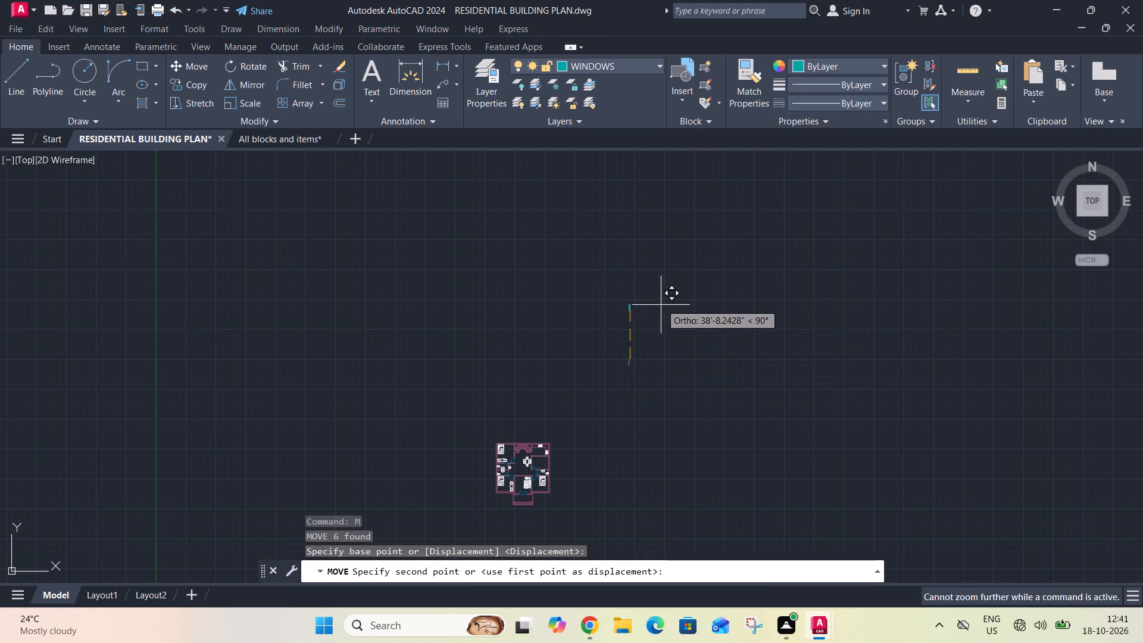
pyautogui.scroll(-1, 660, 309)
pyautogui.scroll(5, 617, 391)
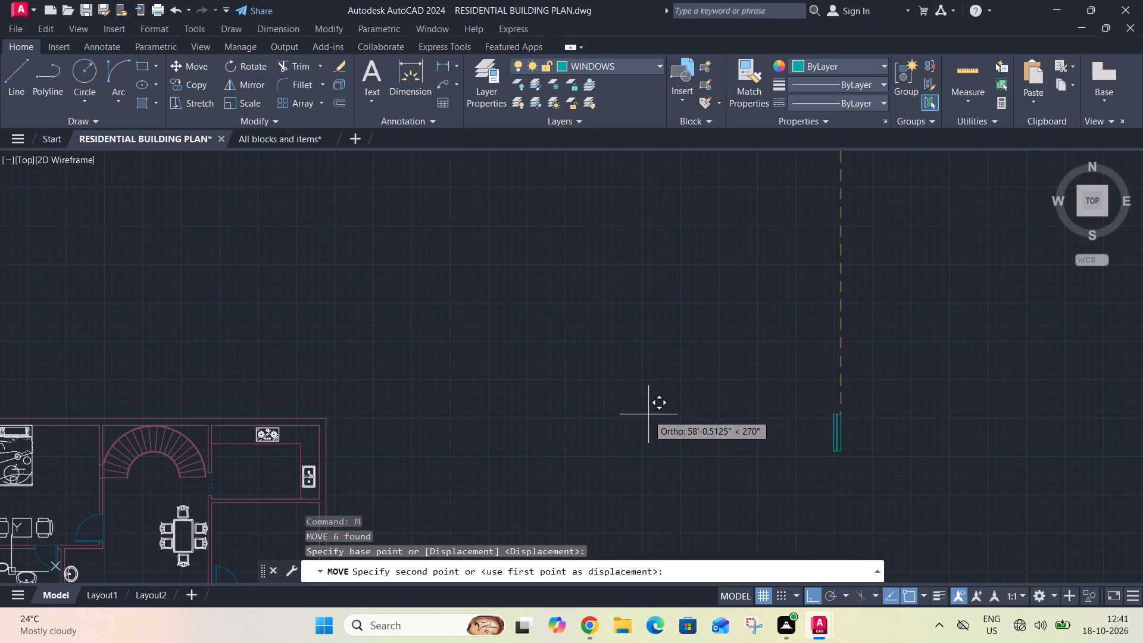
pyautogui.press('F8')
pyautogui.moveTo(499, 461); pyautogui.dragTo(663, 349, button='middle')
pyautogui.click(563, 377)
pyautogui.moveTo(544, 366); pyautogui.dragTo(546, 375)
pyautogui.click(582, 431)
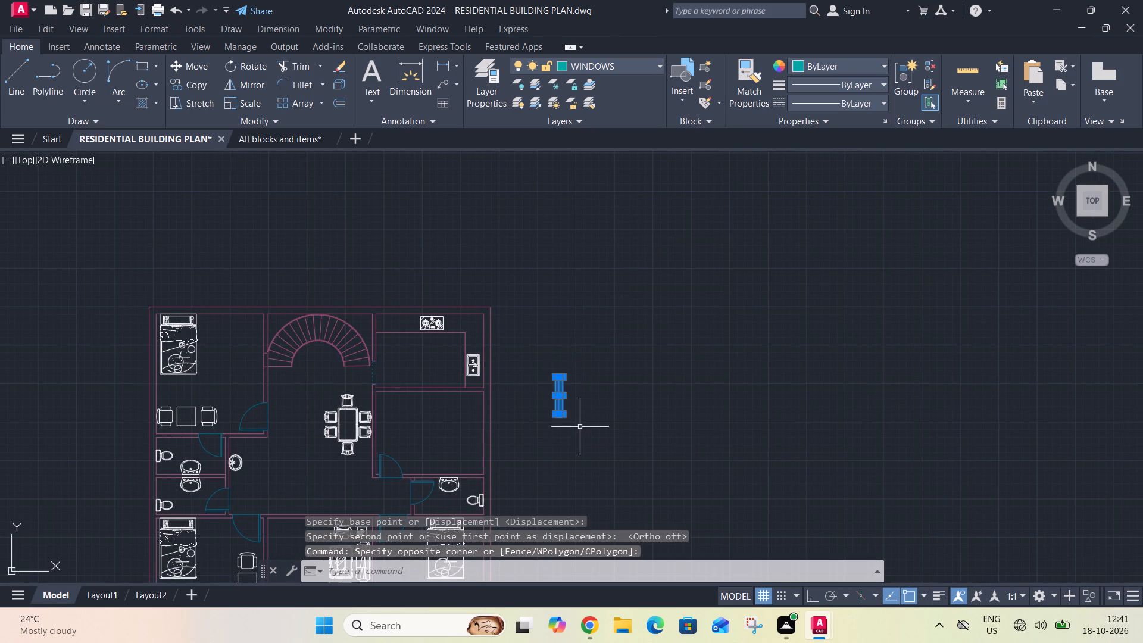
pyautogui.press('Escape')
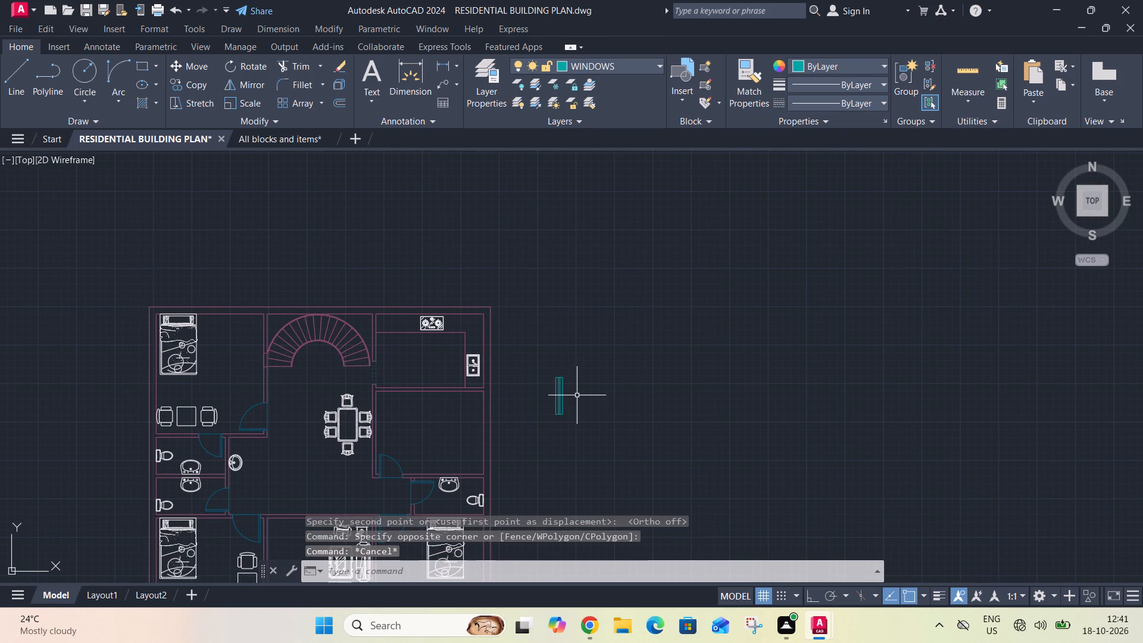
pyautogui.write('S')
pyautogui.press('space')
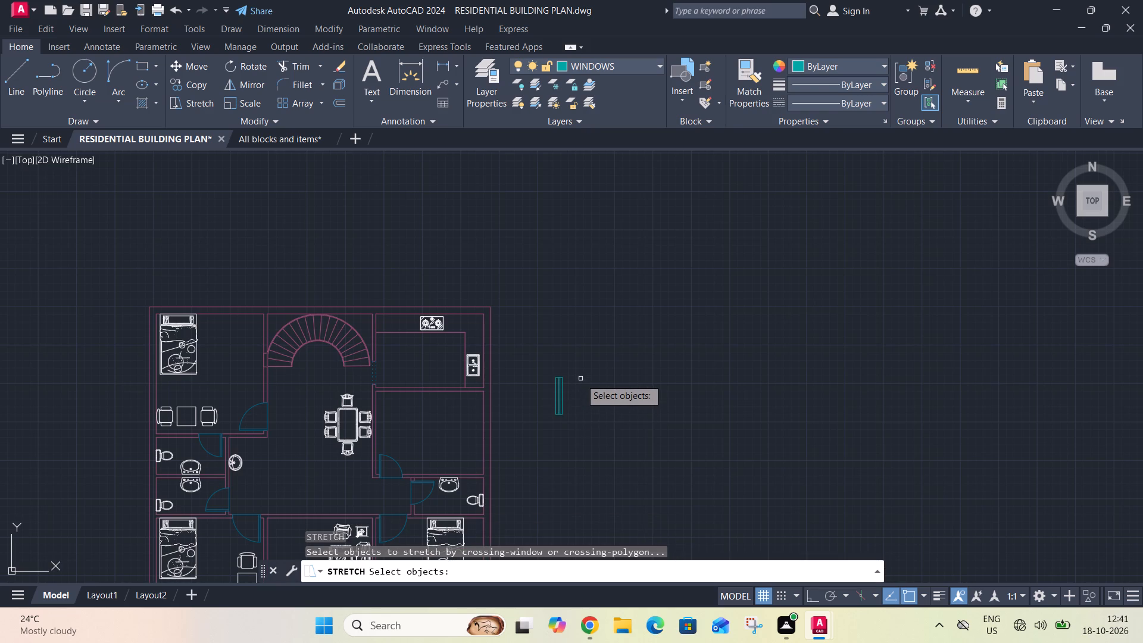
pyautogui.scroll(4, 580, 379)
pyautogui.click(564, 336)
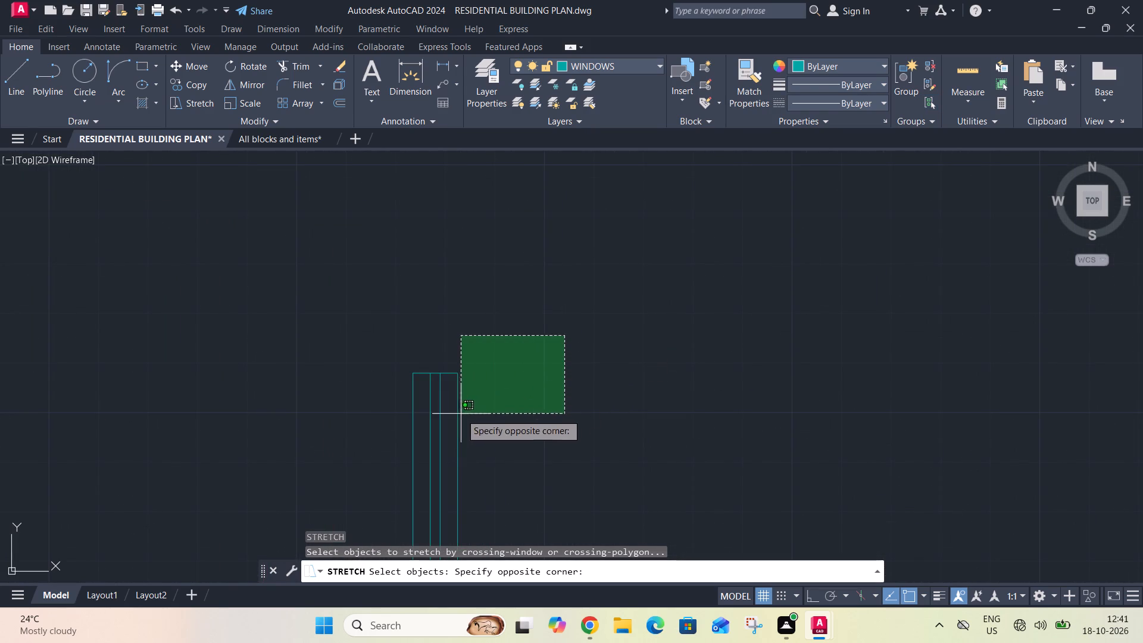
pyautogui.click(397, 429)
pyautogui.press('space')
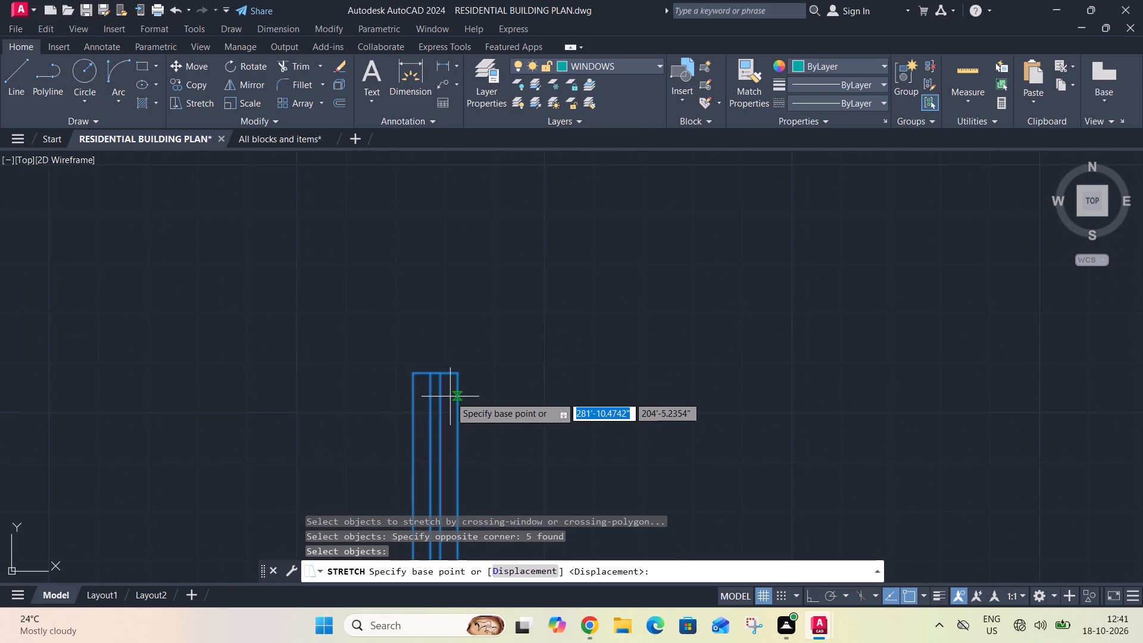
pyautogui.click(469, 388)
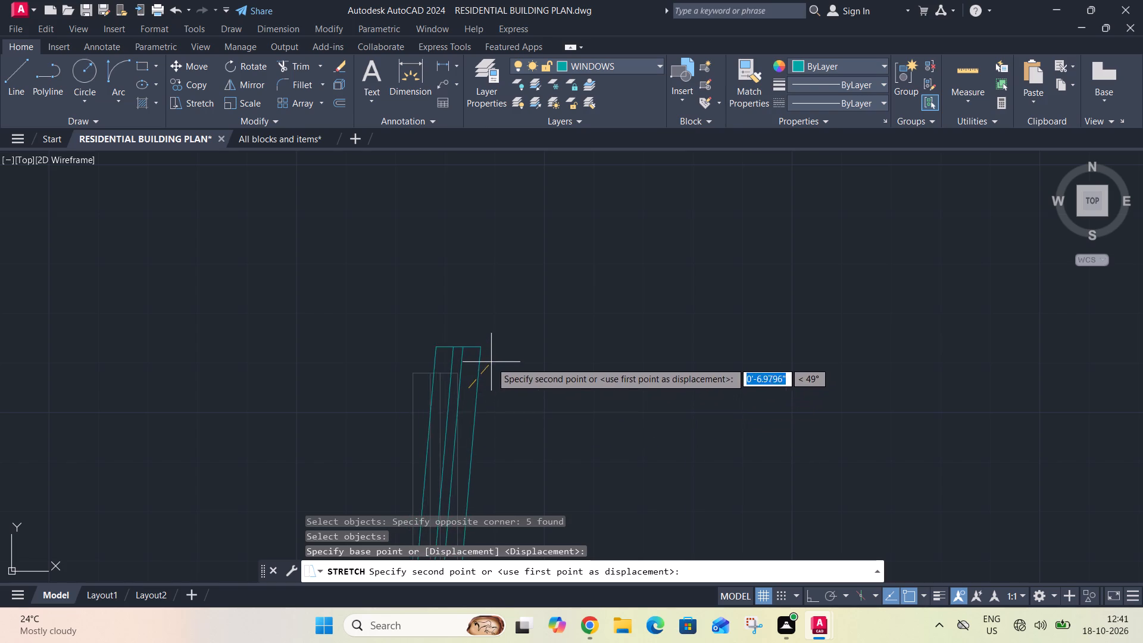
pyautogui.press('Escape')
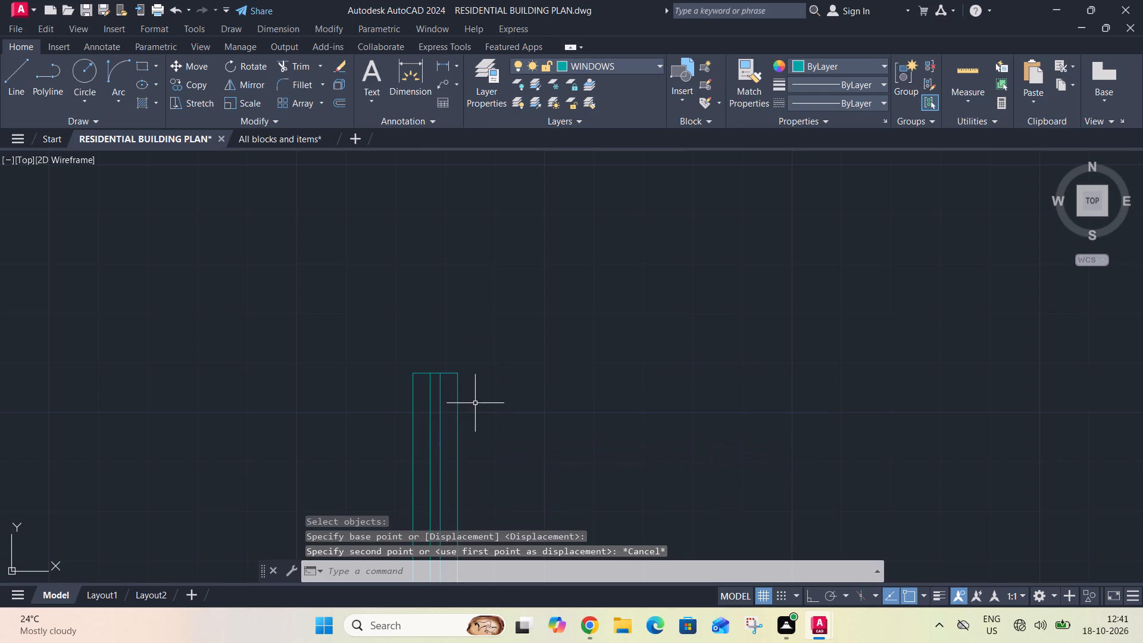
# Stretch the upper end of the window symbol straight down by 1' to shorten it.
pyautogui.moveTo(488, 405); pyautogui.dragTo(648, 283, button='middle')
pyautogui.press('s')
pyautogui.press('space')
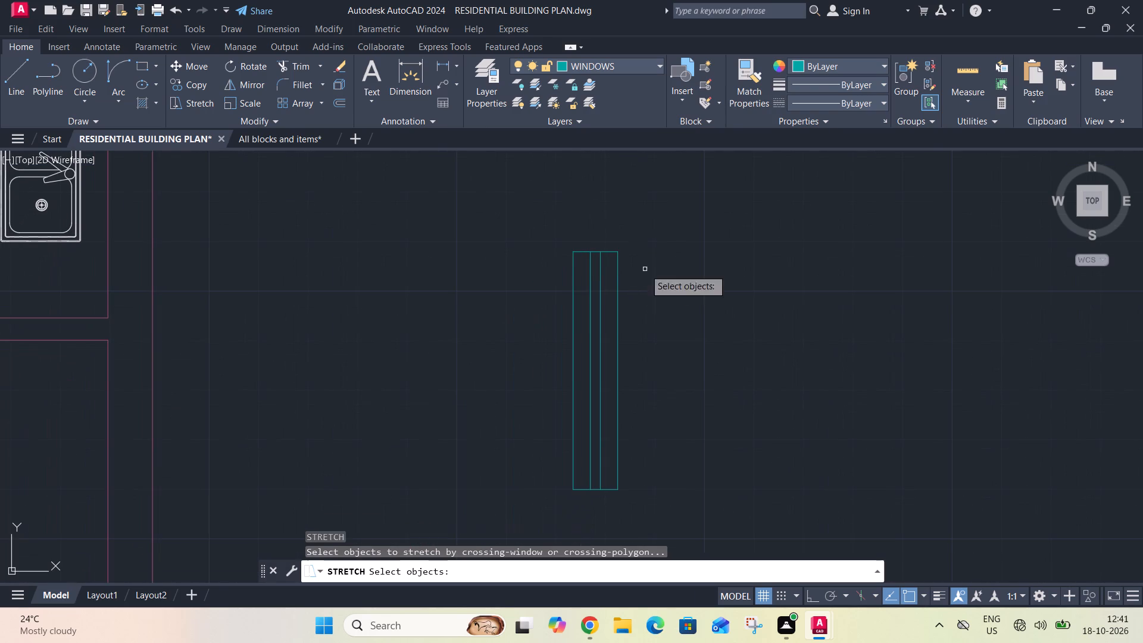
pyautogui.click(647, 236)
pyautogui.click(558, 286)
pyautogui.press('space')
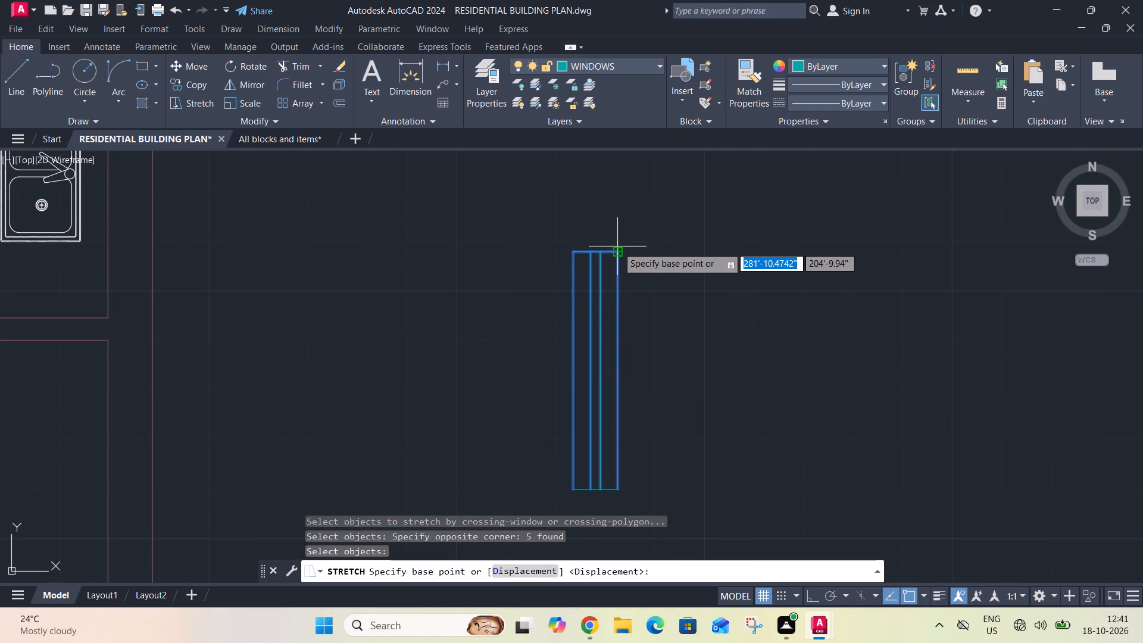
pyautogui.click(616, 249)
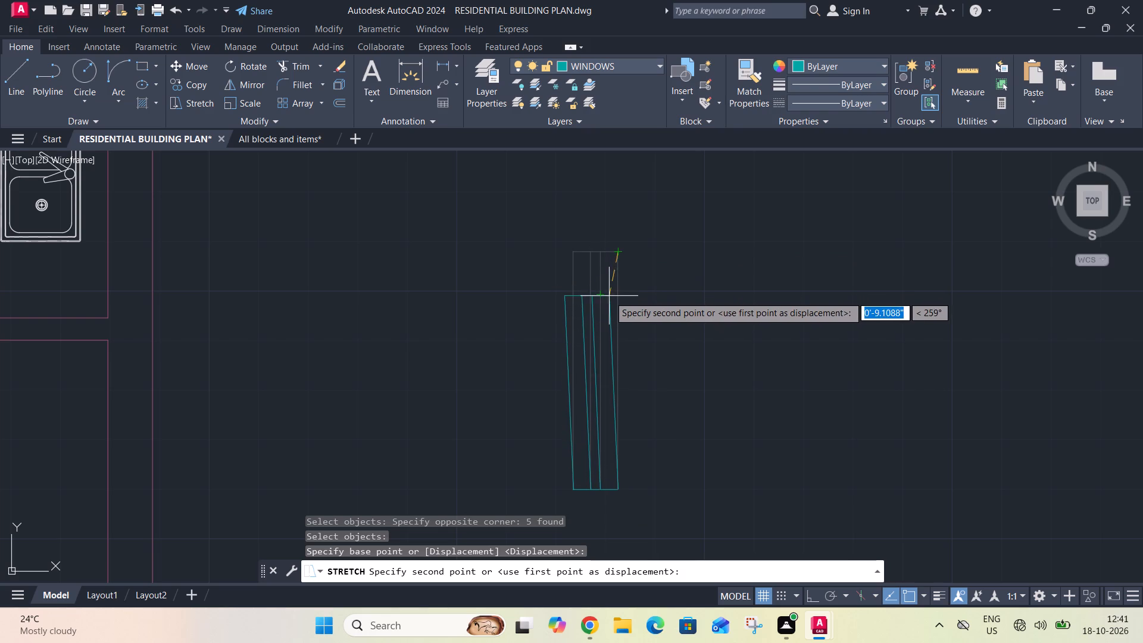
pyautogui.press('F8')
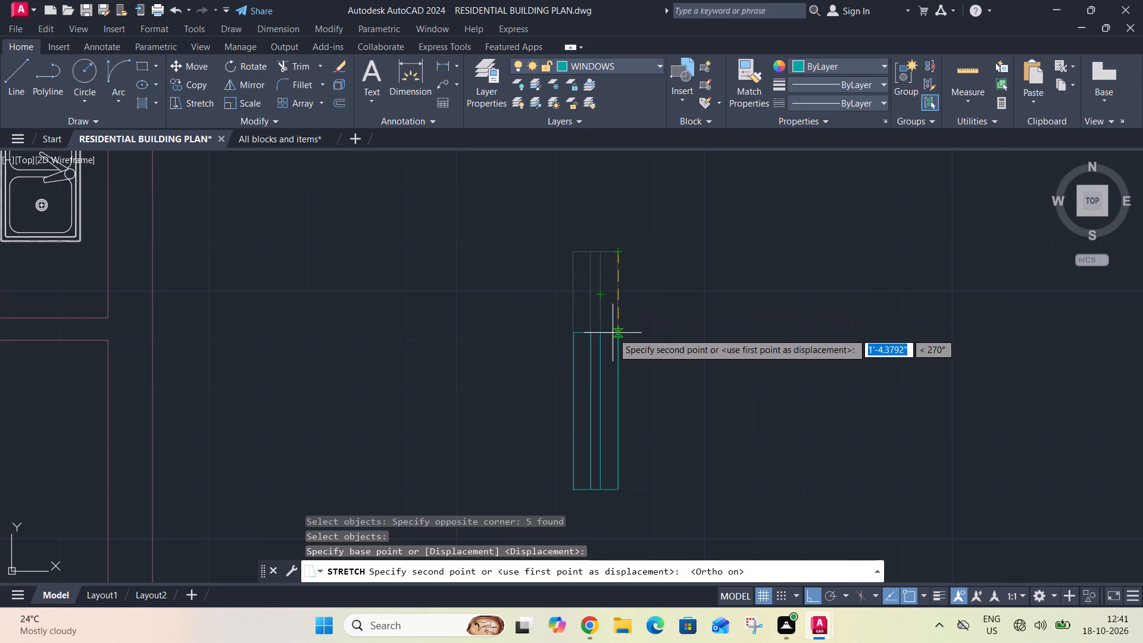
pyautogui.write("1'")
pyautogui.press('Return')
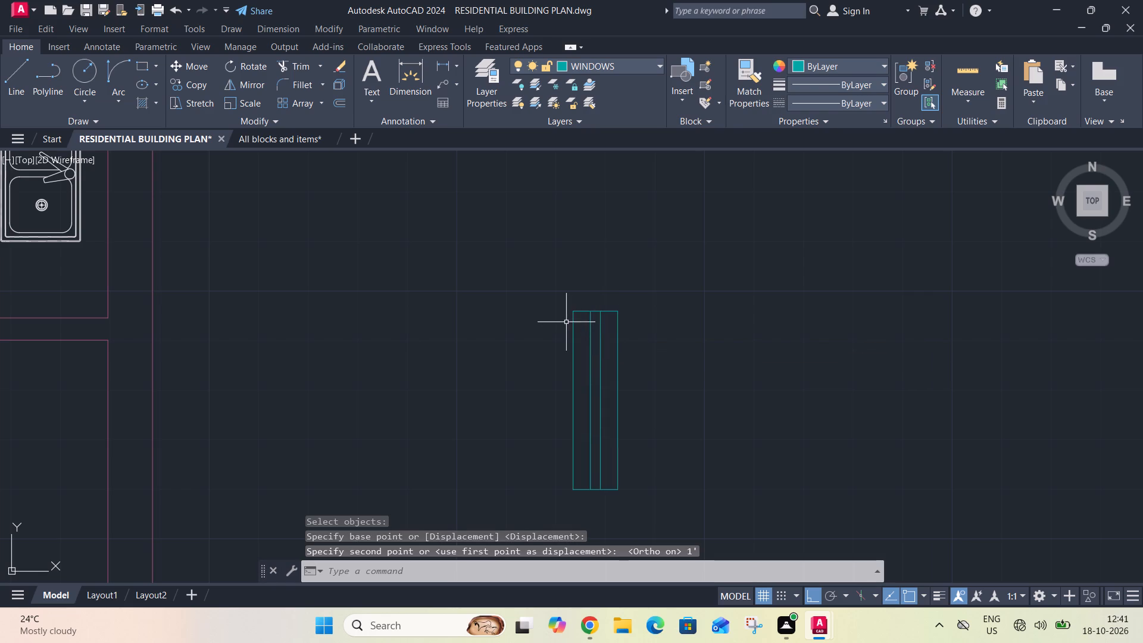
# Copy the window by the midpoint of its west edge into the east walls of the unfurnished room and the kitchen, using multiple copy mode.
pyautogui.moveTo(548, 287); pyautogui.dragTo(553, 295)
pyautogui.moveTo(709, 501); pyautogui.dragTo(708, 507)
pyautogui.press('c')
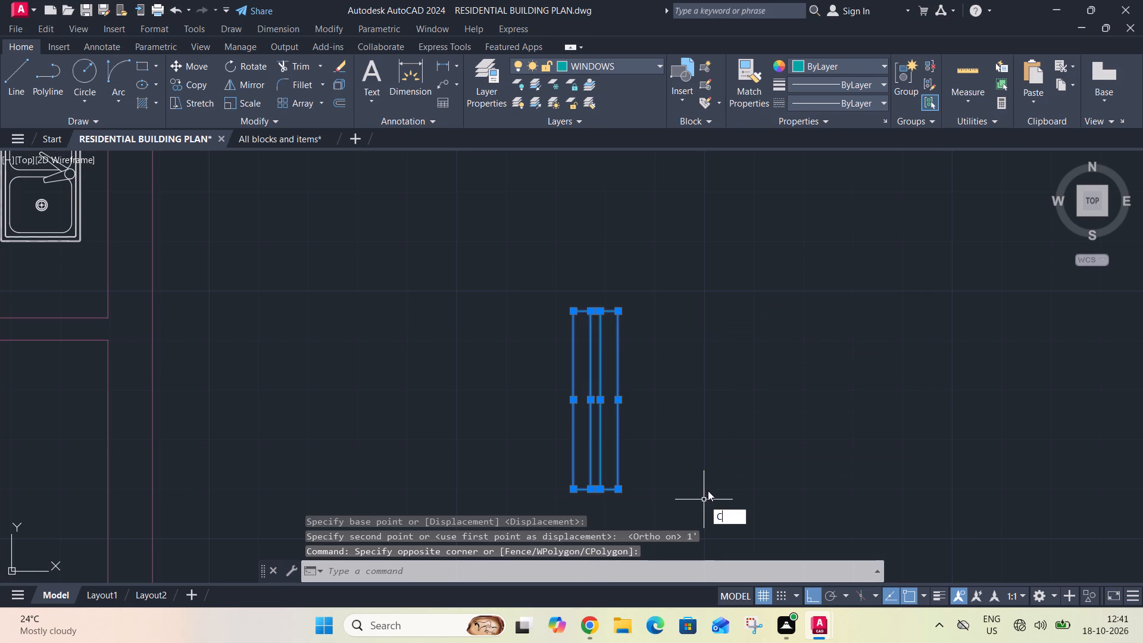
pyautogui.press('o')
pyautogui.press('space')
pyautogui.write('M')
pyautogui.press('space')
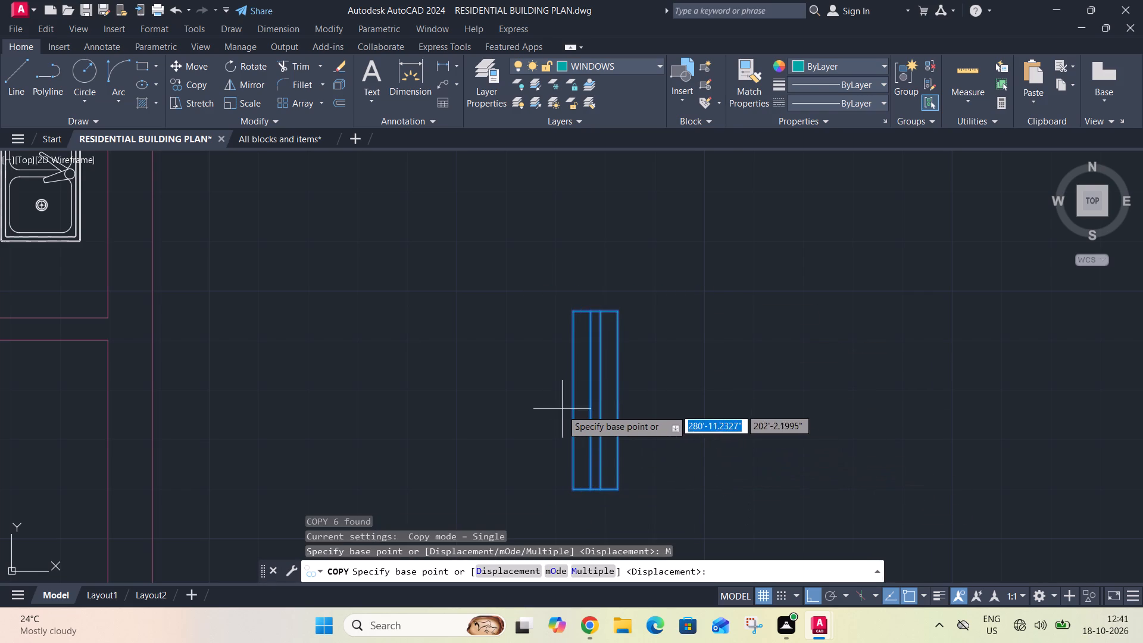
pyautogui.click(576, 398)
pyautogui.scroll(-4, 663, 357)
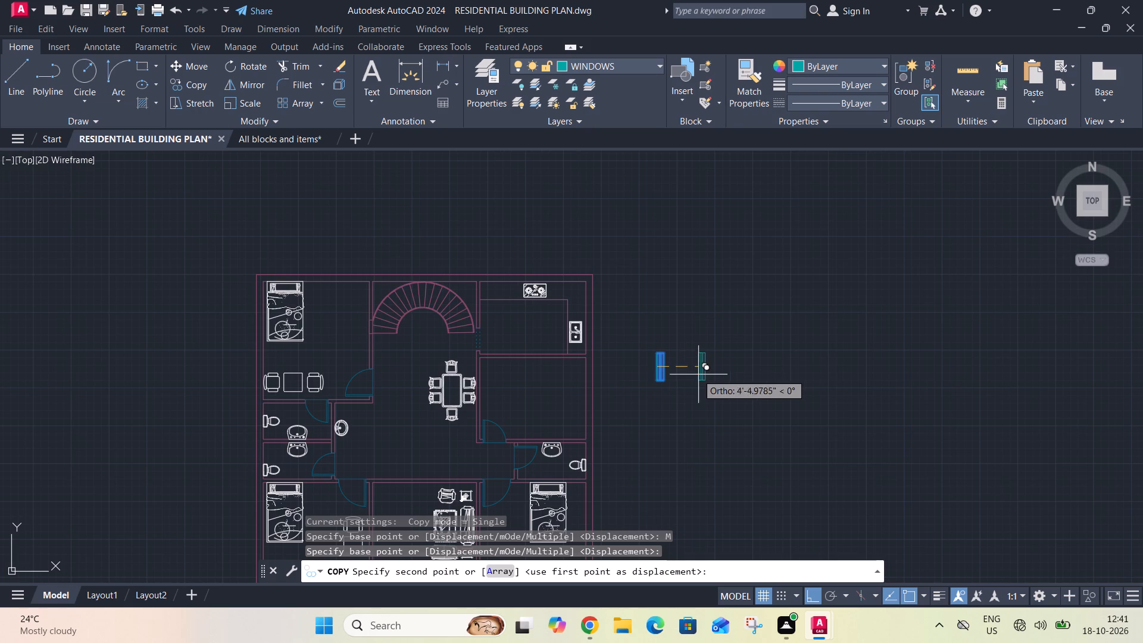
pyautogui.scroll(2, 604, 393)
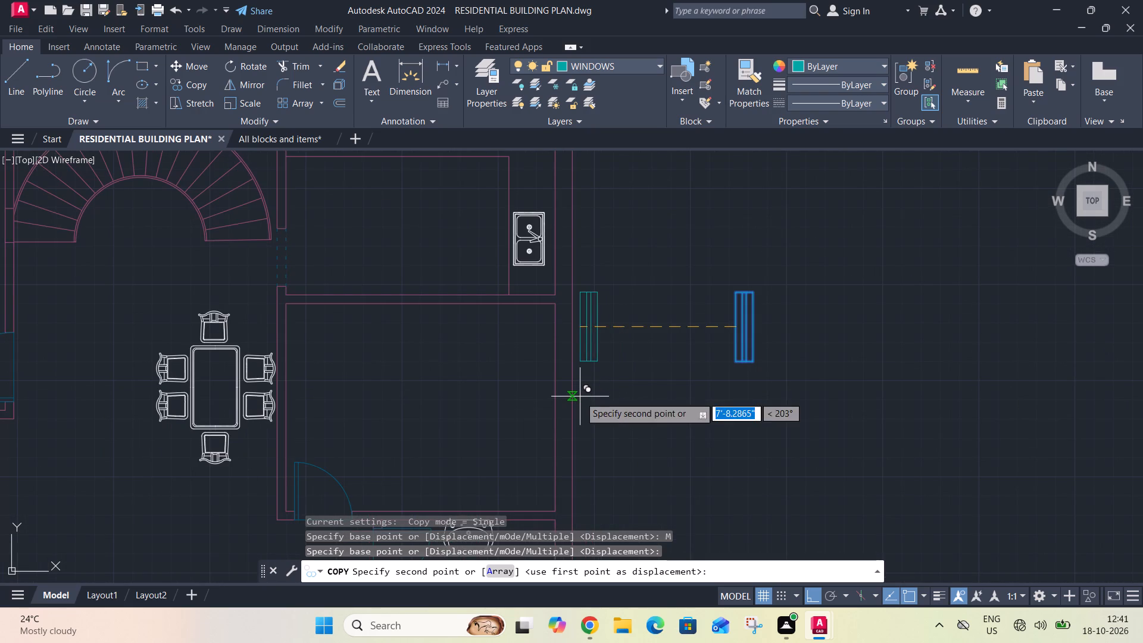
pyautogui.click(557, 404)
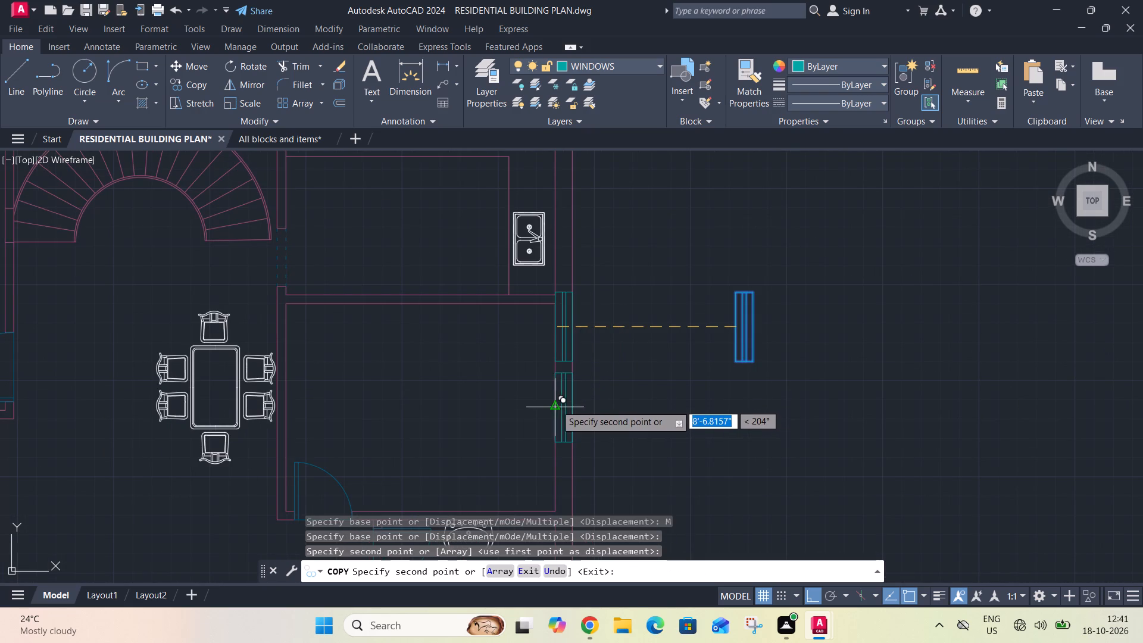
pyautogui.scroll(-2, 594, 388)
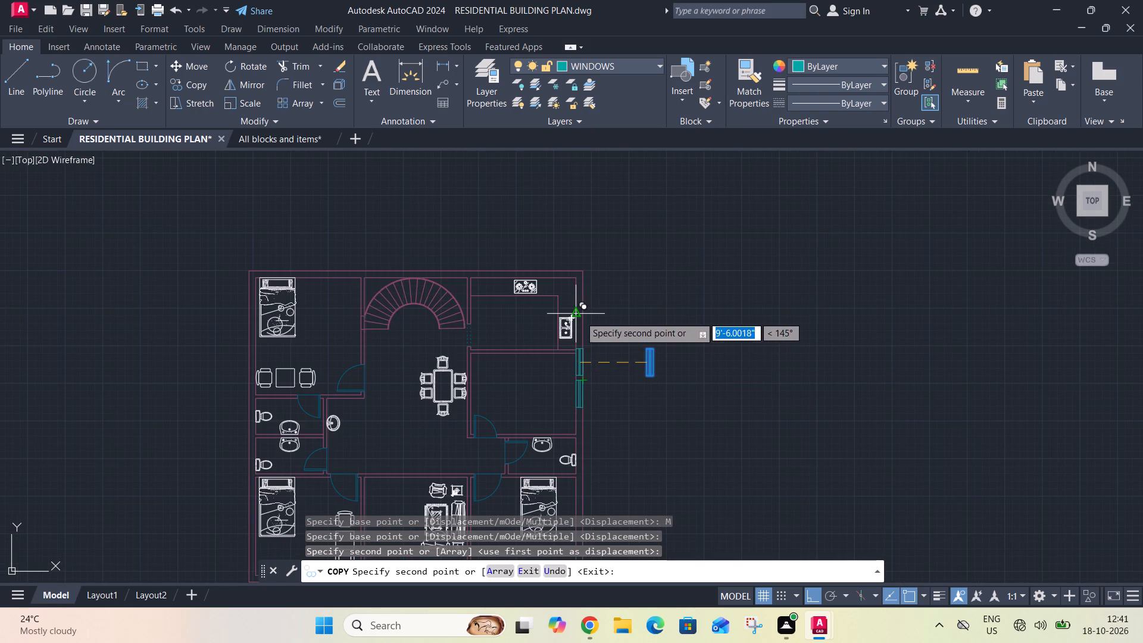
pyautogui.click(579, 311)
# Place further window copies in the west outer walls of the upper and lower west bedrooms.
pyautogui.scroll(-3, 610, 291)
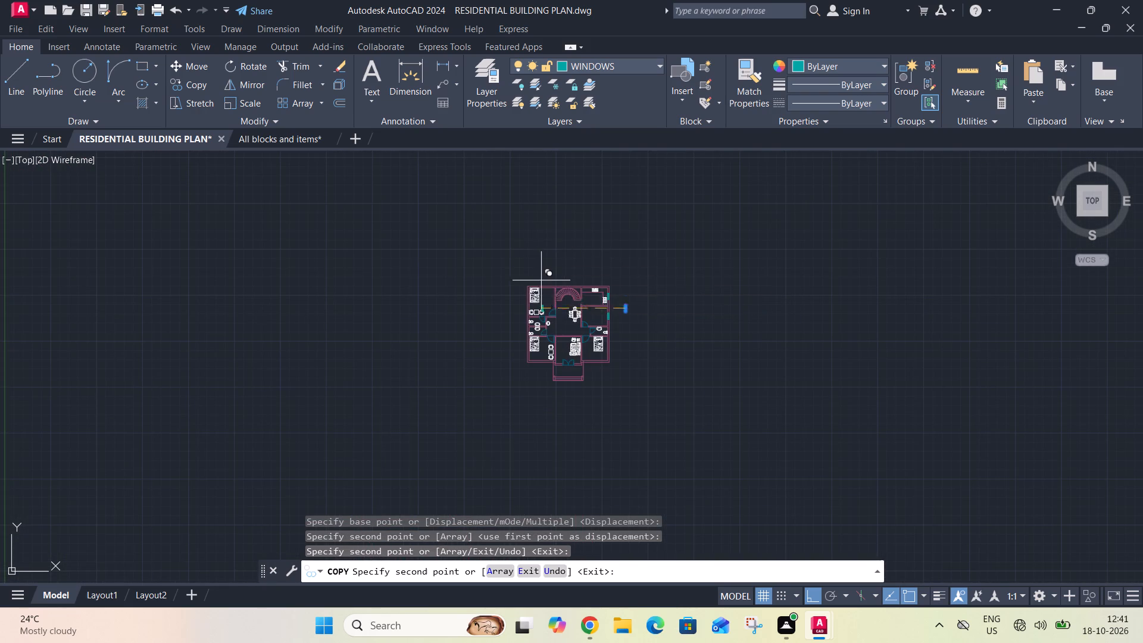
pyautogui.scroll(4, 527, 293)
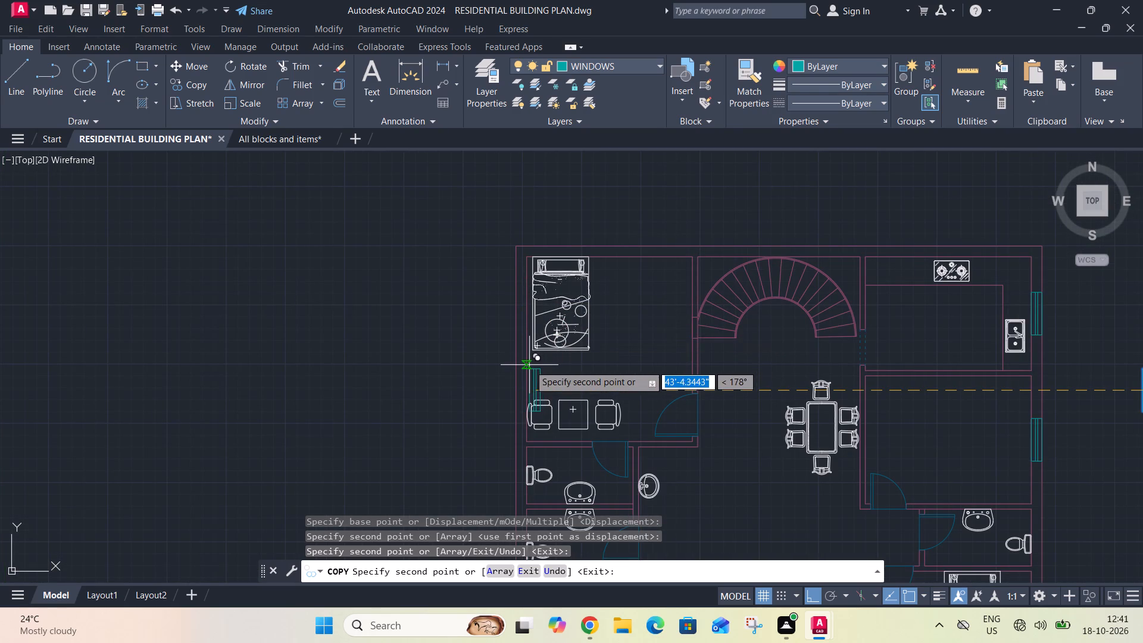
pyautogui.click(513, 391)
pyautogui.scroll(-3, 532, 313)
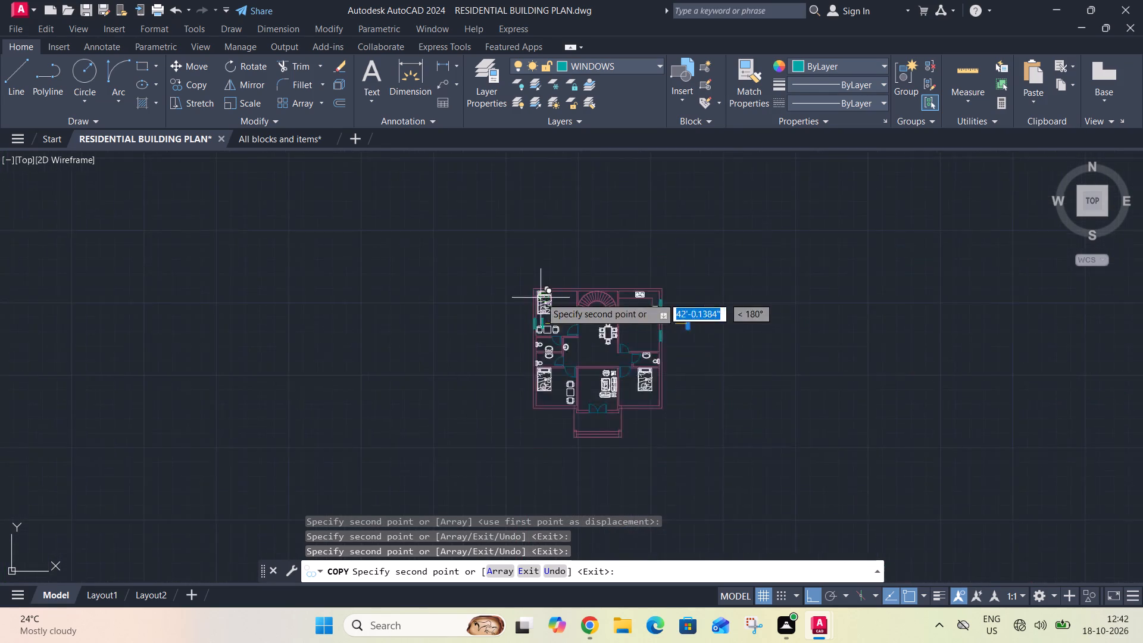
pyautogui.scroll(-1, 541, 297)
pyautogui.scroll(5, 530, 338)
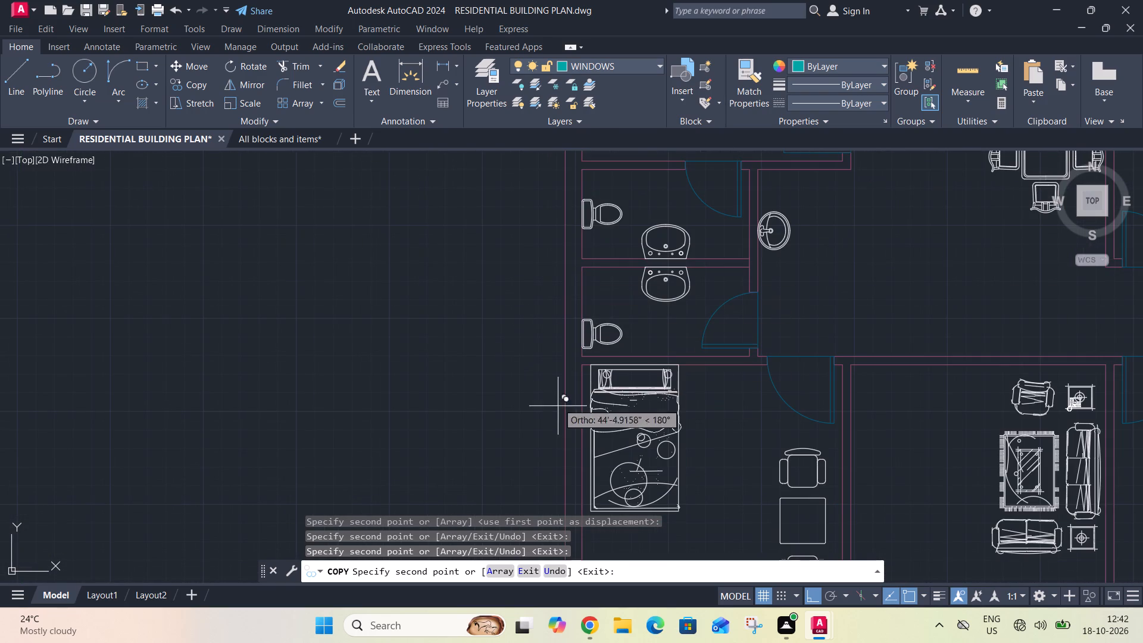
pyautogui.scroll(1, 580, 449)
pyautogui.moveTo(581, 449); pyautogui.dragTo(667, 372, button='middle')
pyautogui.scroll(-3, 679, 341)
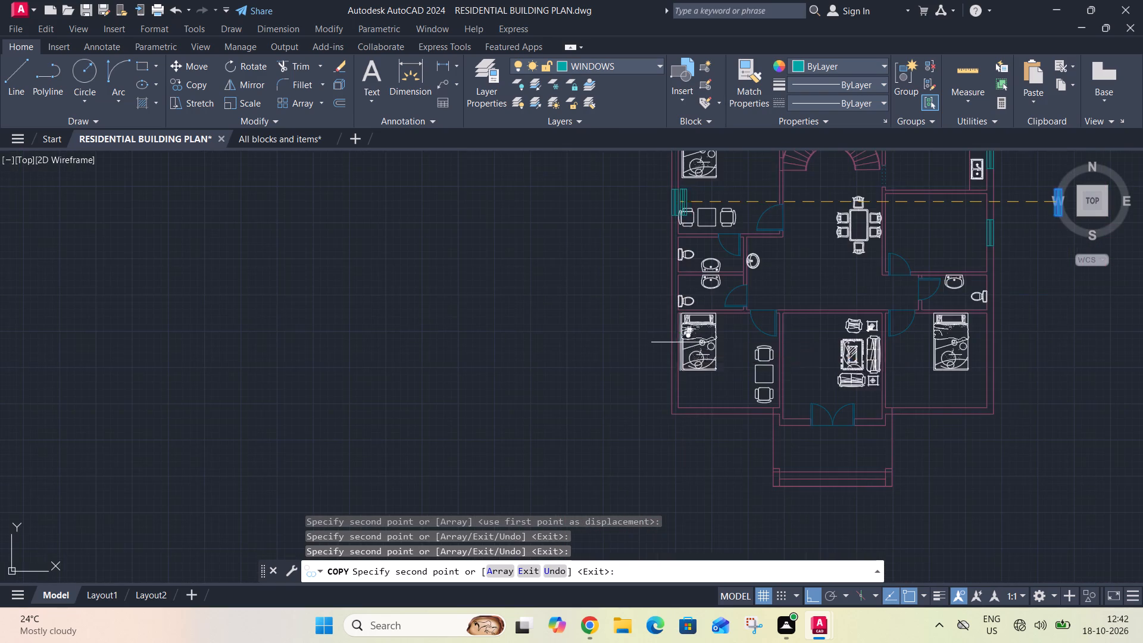
pyautogui.scroll(3, 674, 367)
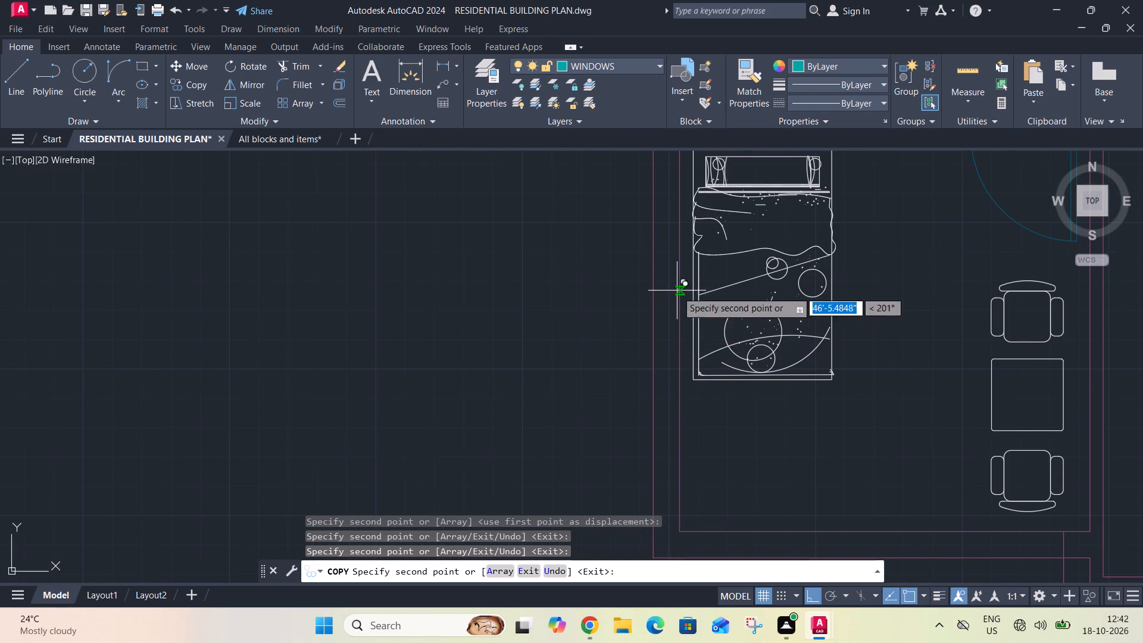
pyautogui.click(655, 340)
# Place another window copy at the middle of the lower east bedroom's east wall and end the copying.
pyautogui.scroll(-3, 653, 320)
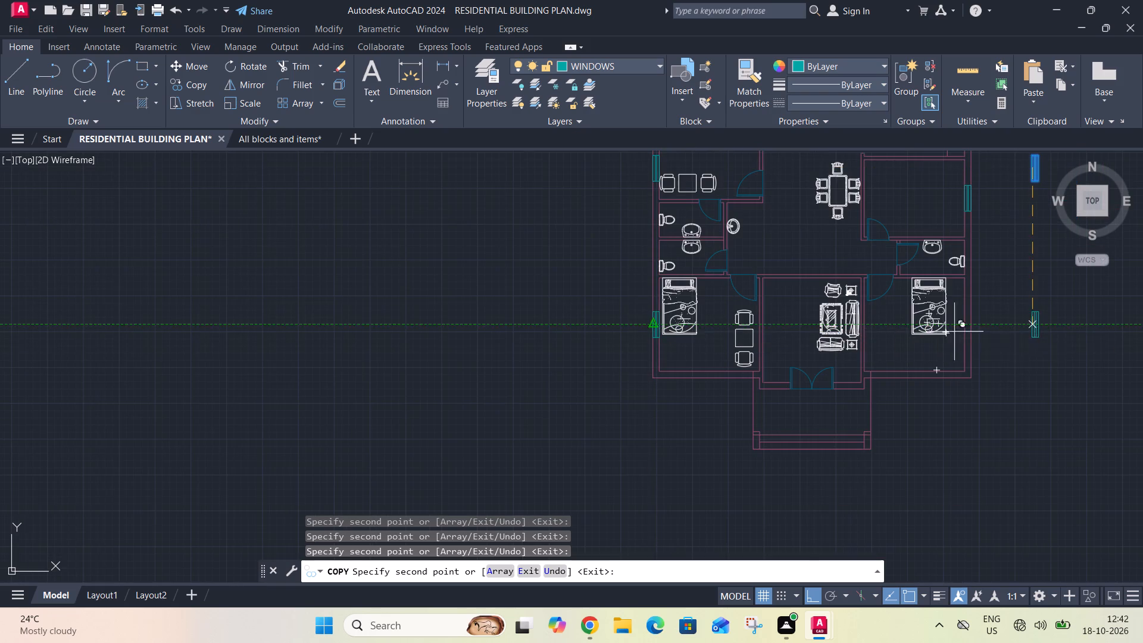
pyautogui.scroll(2, 972, 328)
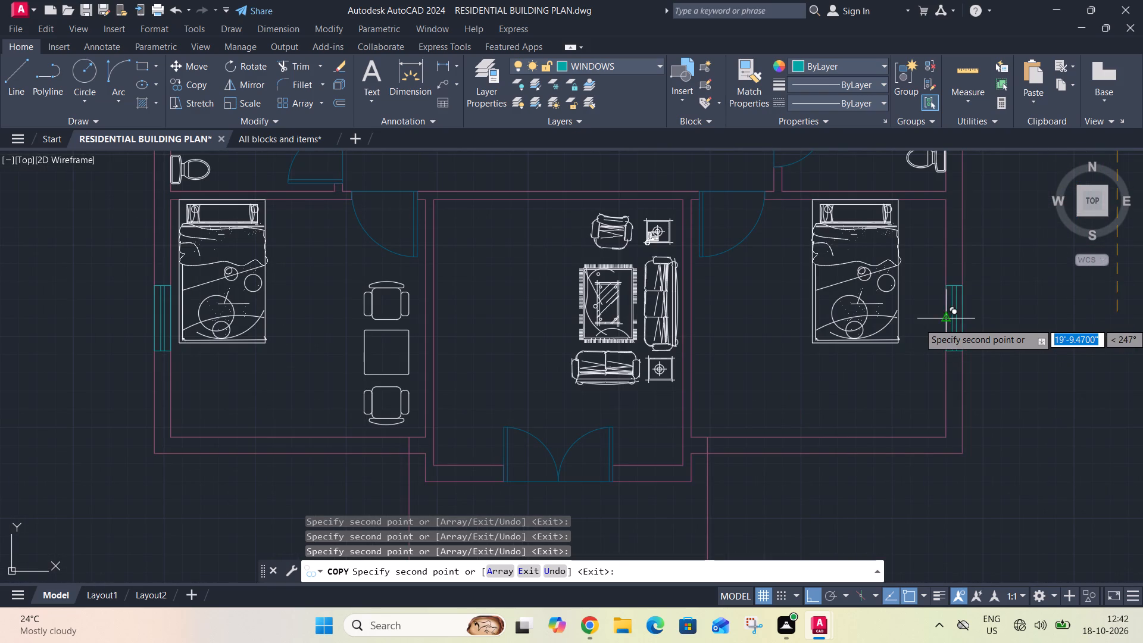
pyautogui.click(945, 323)
pyautogui.scroll(-2, 944, 341)
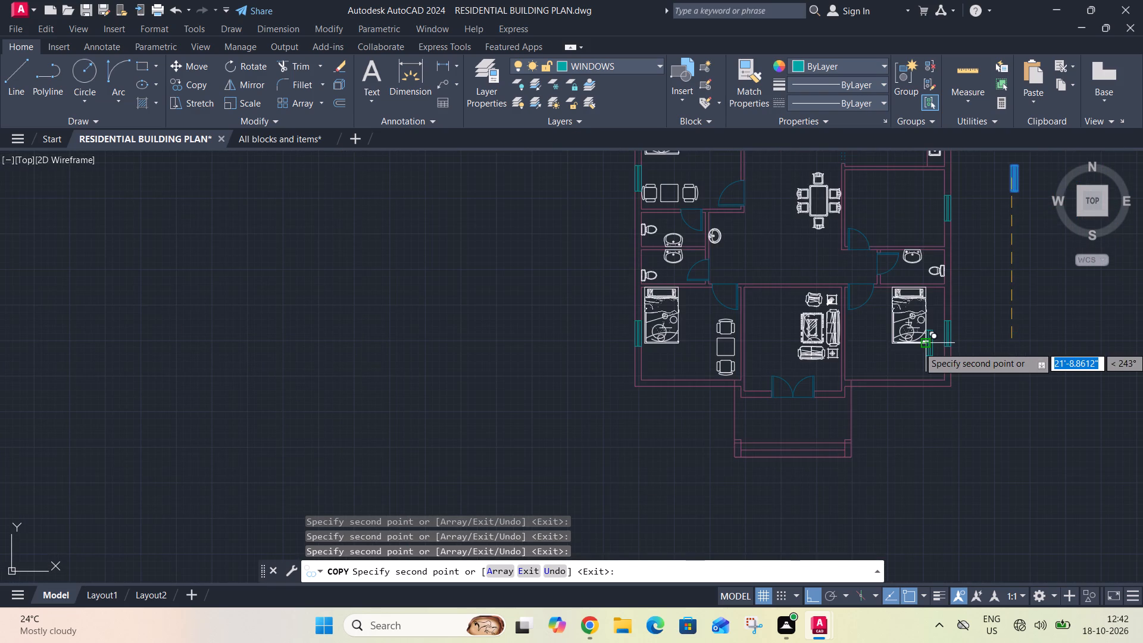
pyautogui.moveTo(925, 349); pyautogui.dragTo(779, 466, button='middle')
pyautogui.scroll(1, 779, 466)
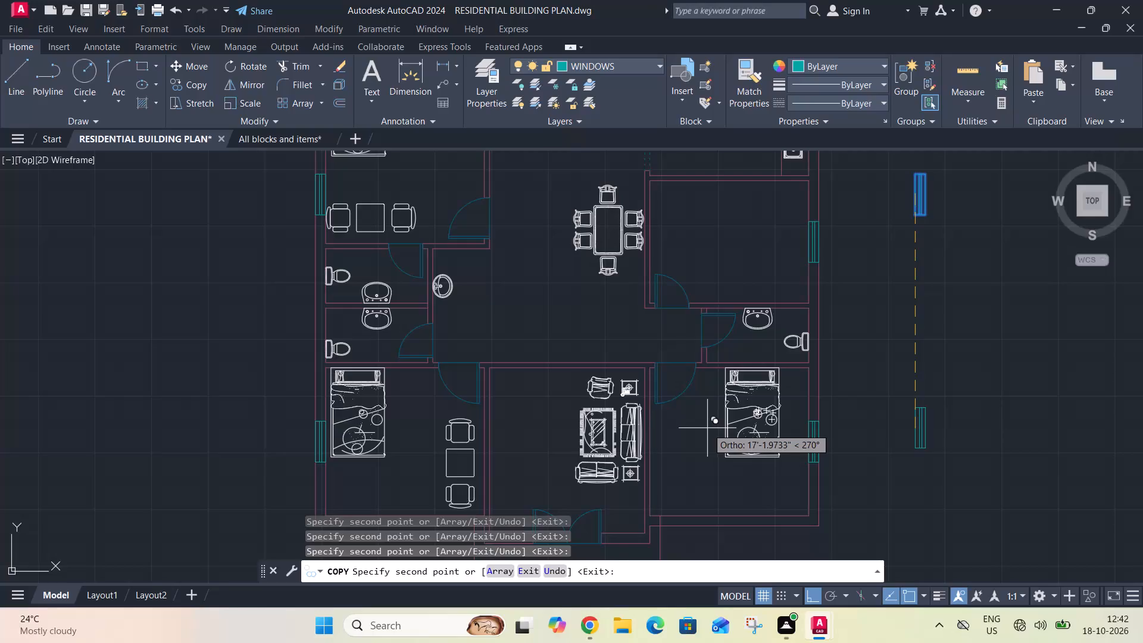
pyautogui.press('Escape')
# Rotate the spare window symbol east of the plan by 270° so that it lies horizontally.
pyautogui.moveTo(910, 276); pyautogui.dragTo(749, 410, button='middle')
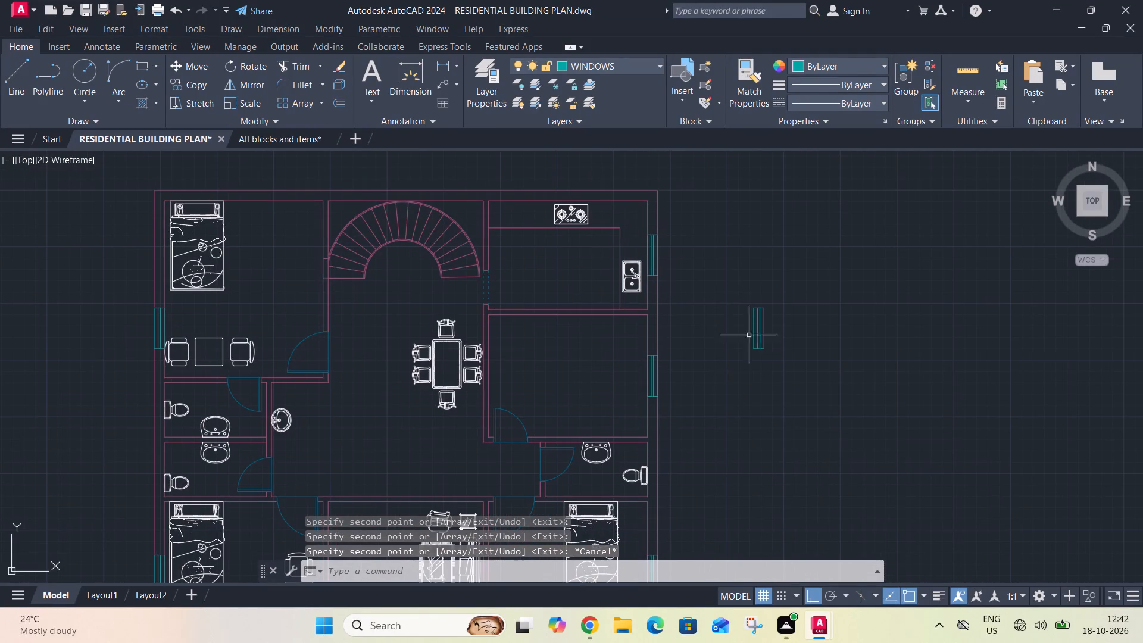
pyautogui.moveTo(734, 299); pyautogui.dragTo(737, 311)
pyautogui.click(781, 373)
pyautogui.write('RO')
pyautogui.press('space')
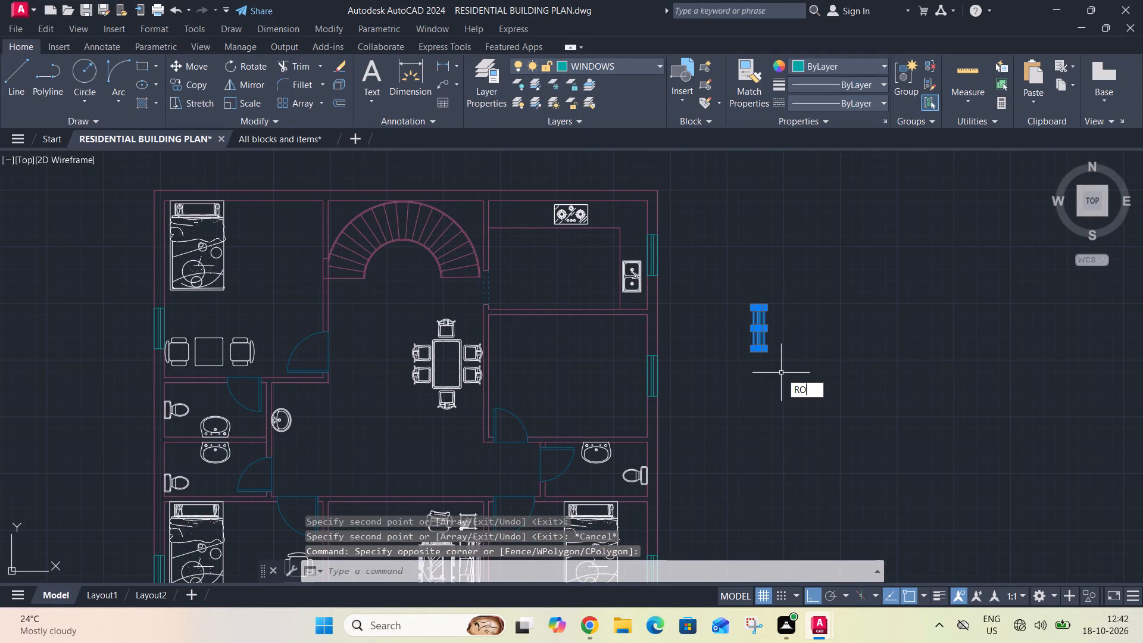
pyautogui.click(769, 352)
pyautogui.click(756, 388)
# Copy the horizontal window in multiple mode from its lower edge's midpoint into the north wall of the upper west bedroom.
pyautogui.click(748, 308)
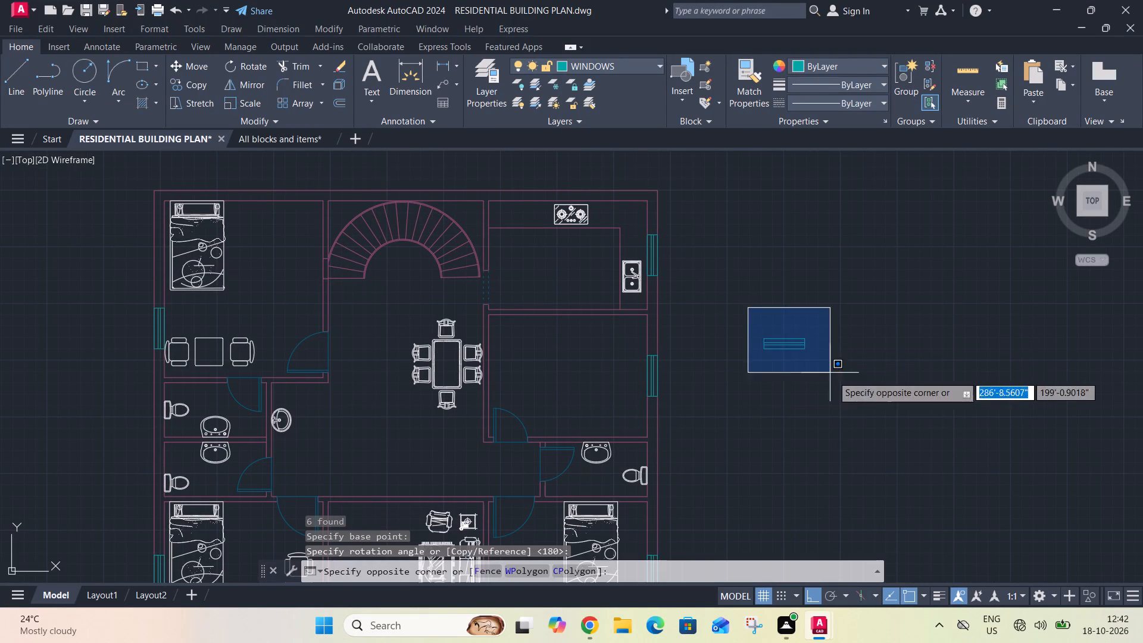
pyautogui.click(841, 386)
pyautogui.press('c')
pyautogui.press('o')
pyautogui.press('space')
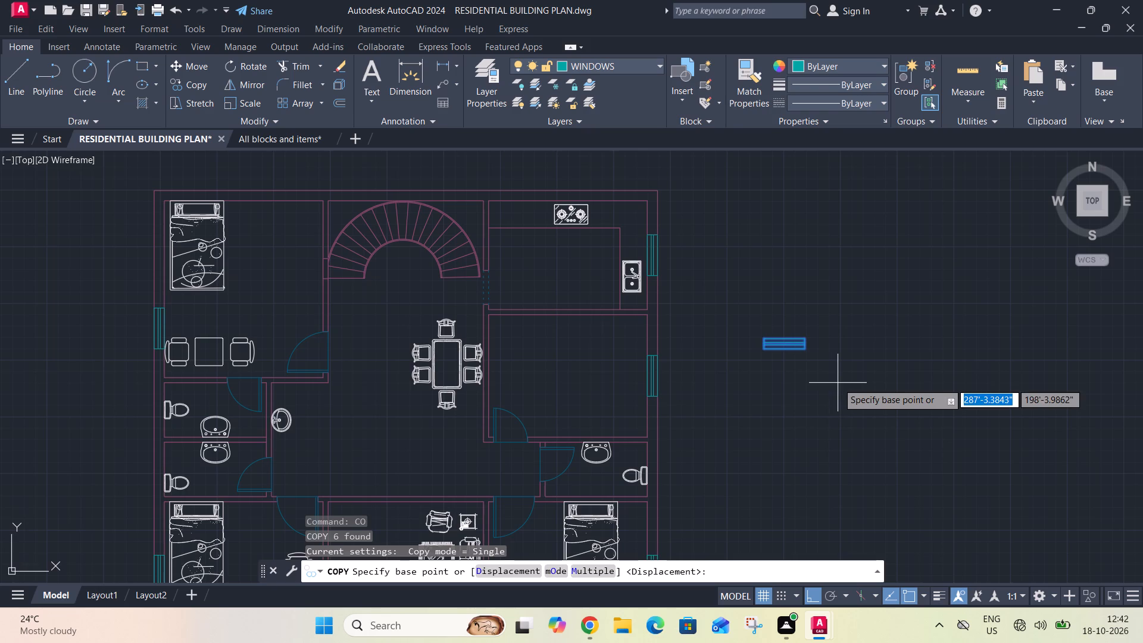
pyautogui.press('m')
pyautogui.press('space')
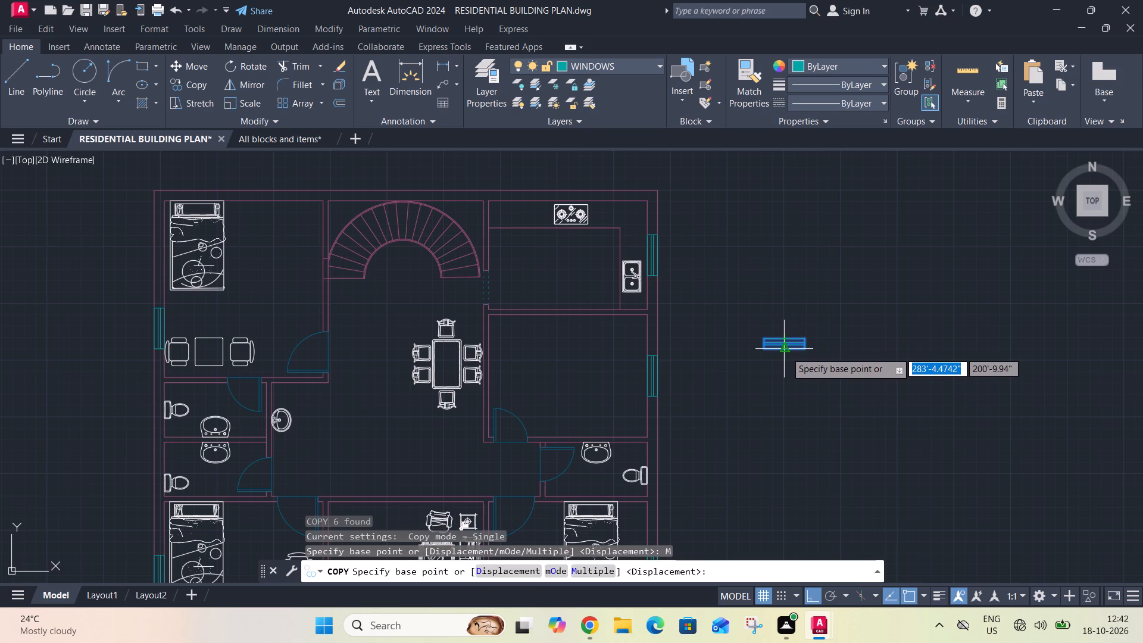
pyautogui.click(786, 352)
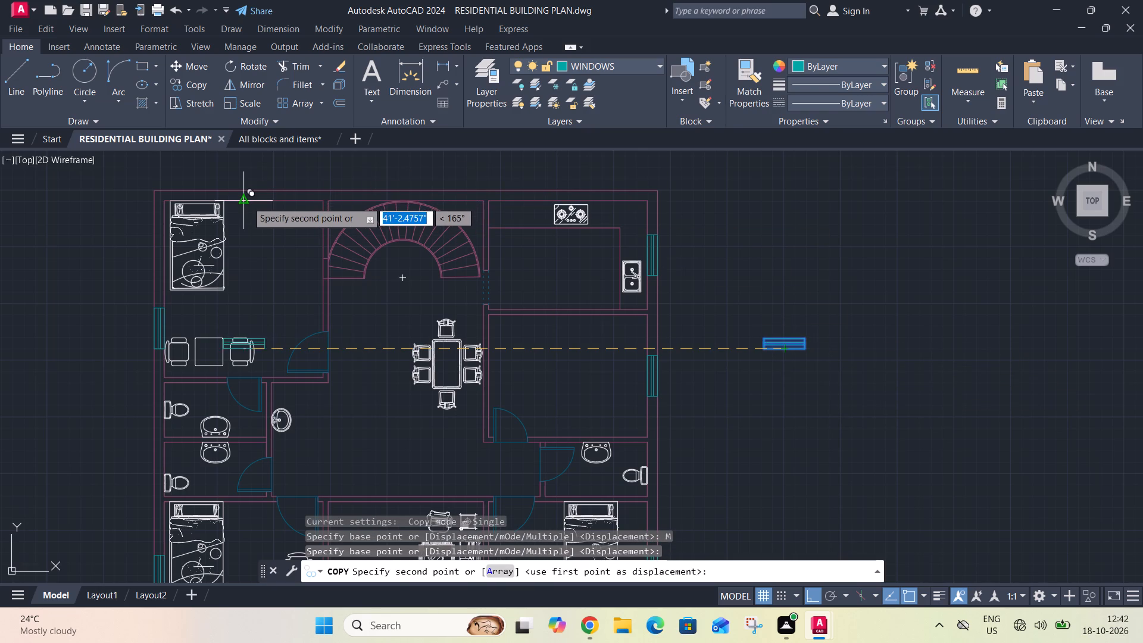
pyautogui.click(247, 201)
# Place further window copies in the south outer walls of the lower west and lower east bedrooms and end the copying.
pyautogui.scroll(-3, 319, 182)
pyautogui.scroll(3, 306, 285)
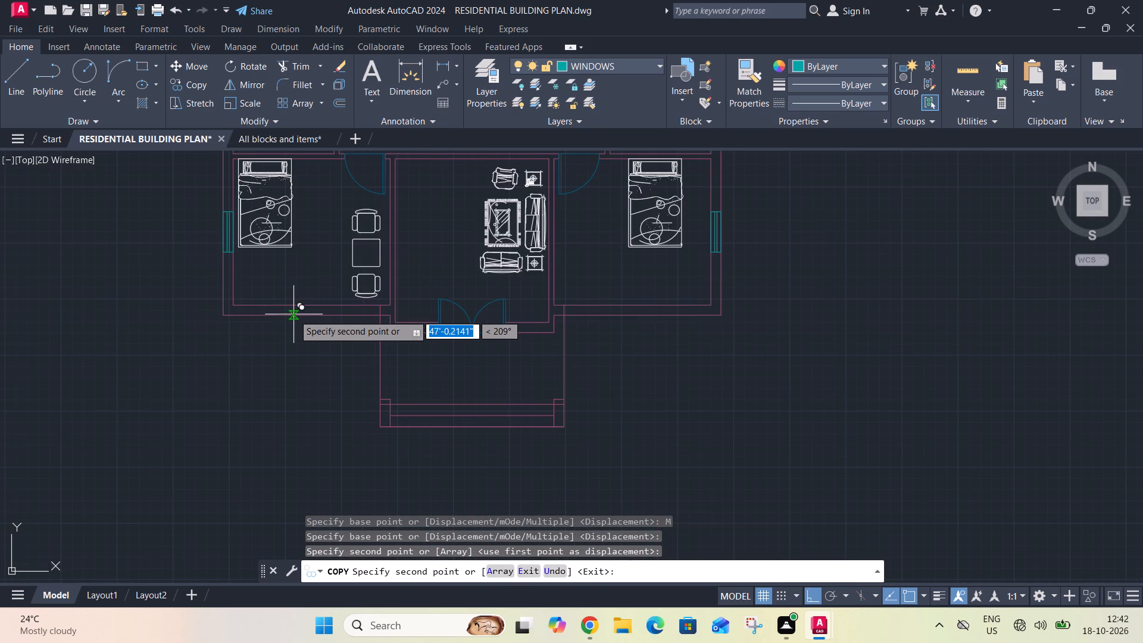
pyautogui.click(294, 307)
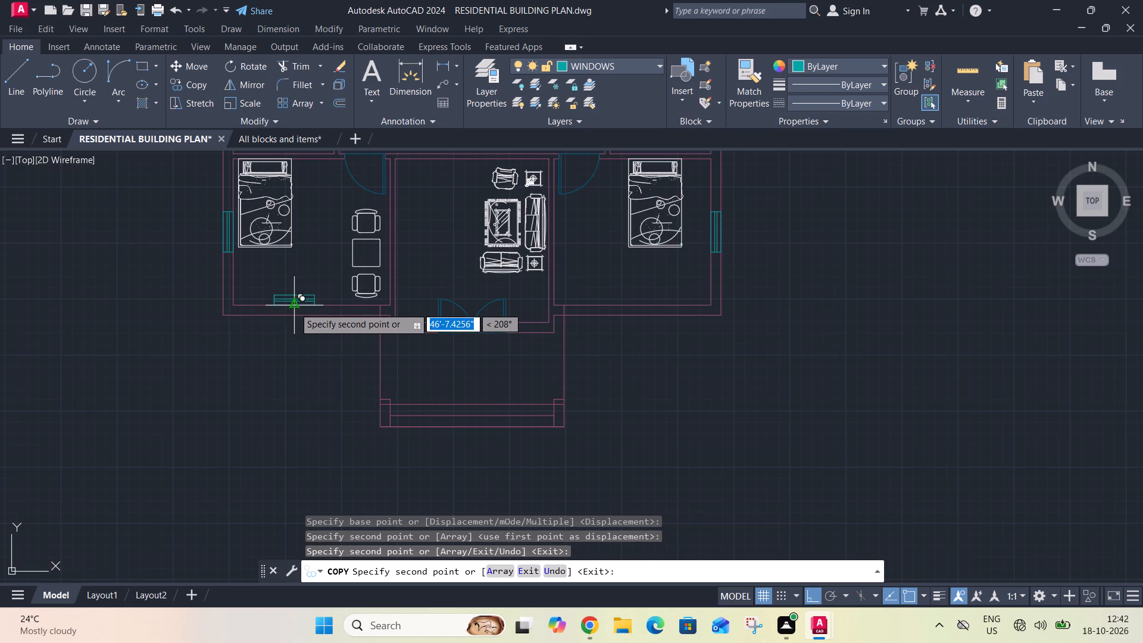
pyautogui.click(294, 313)
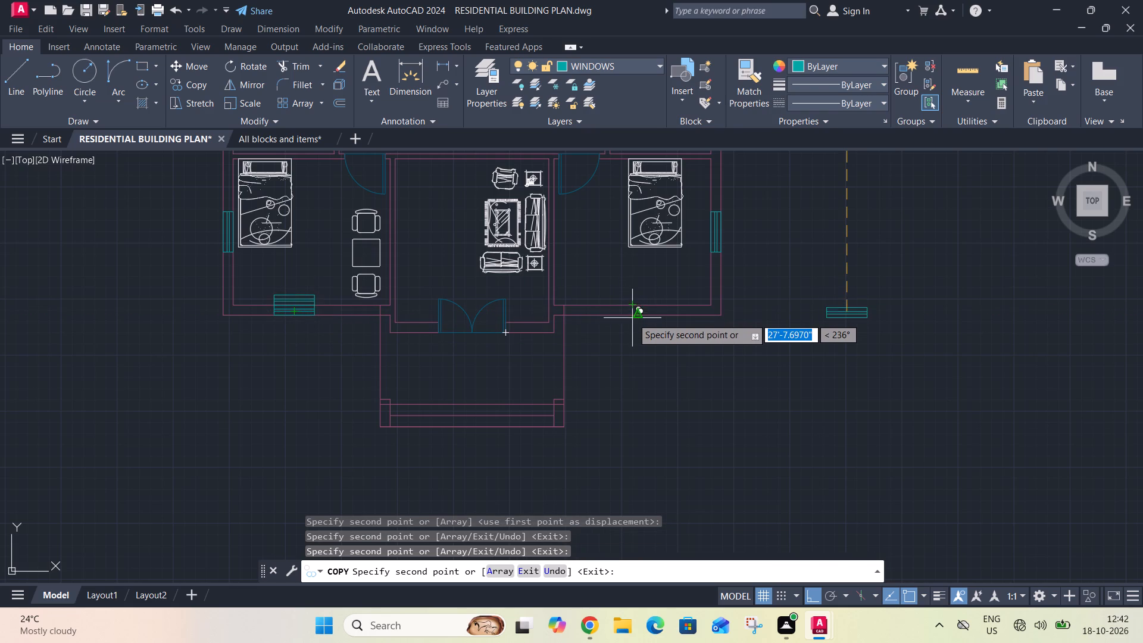
pyautogui.click(636, 319)
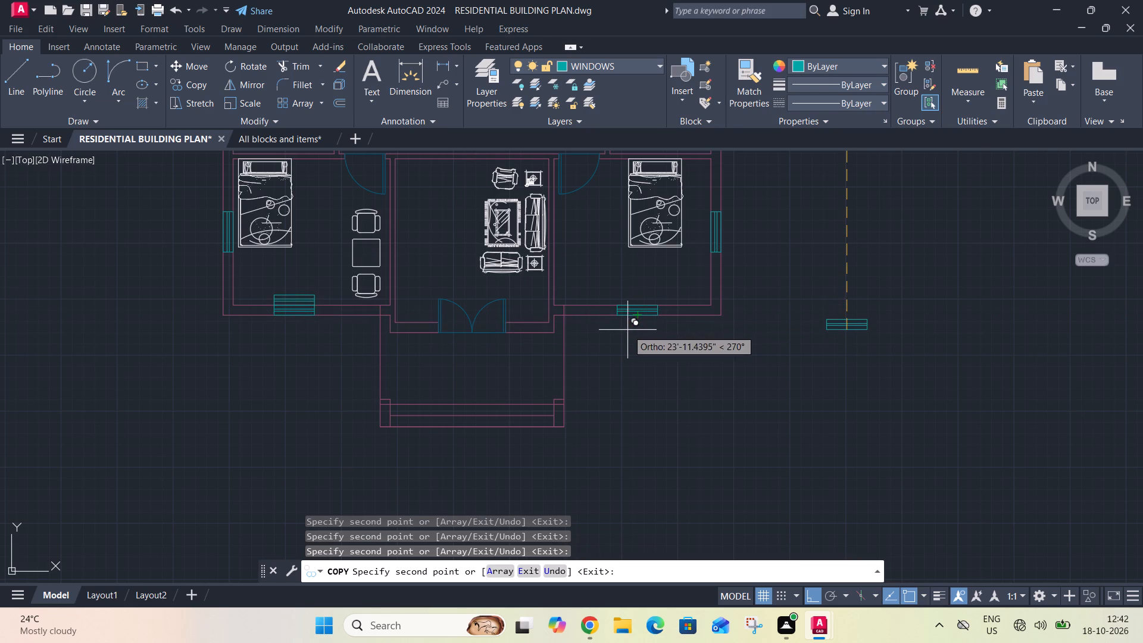
pyautogui.press('Escape')
# Delete the misplaced window copy sitting on the room side of the lower west bedroom's south wall.
pyautogui.scroll(3, 293, 299)
pyautogui.click(388, 272)
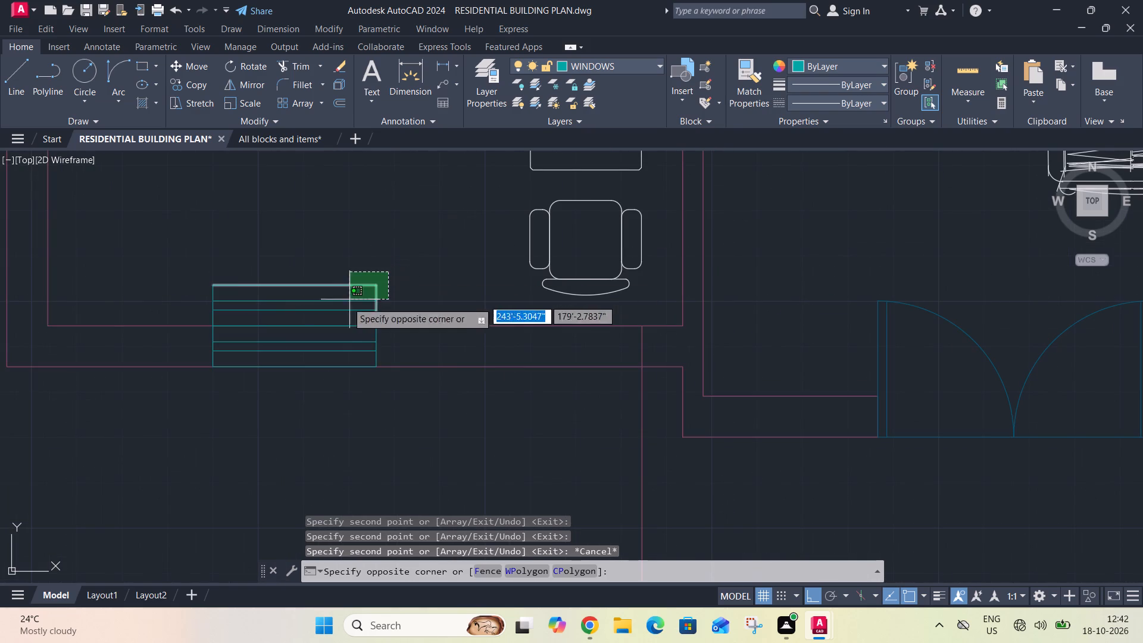
pyautogui.press('Escape')
pyautogui.click(196, 269)
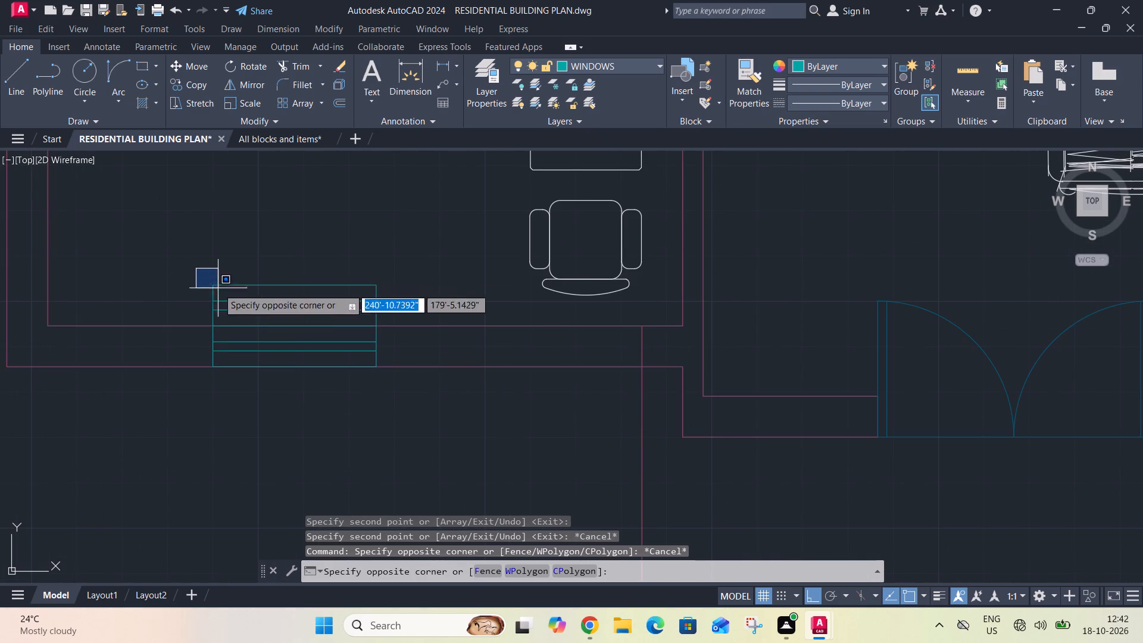
pyautogui.click(390, 327)
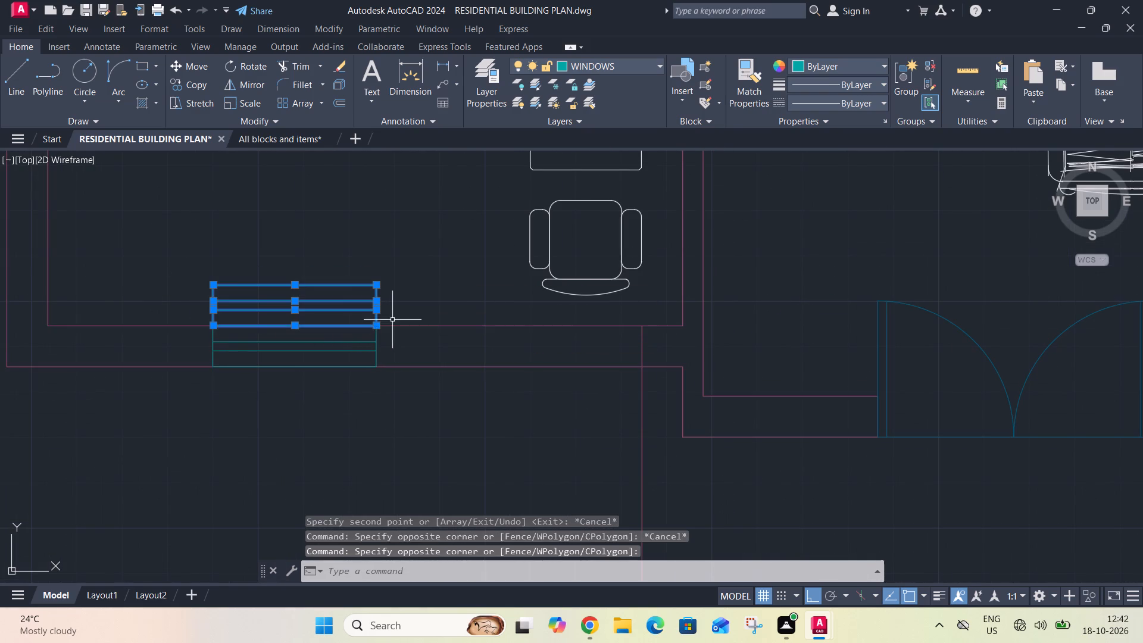
pyautogui.press('Delete')
# Draw a line along the inner wall face to close the top edge of the lower west bedroom's south window.
pyautogui.press('l')
pyautogui.press('space')
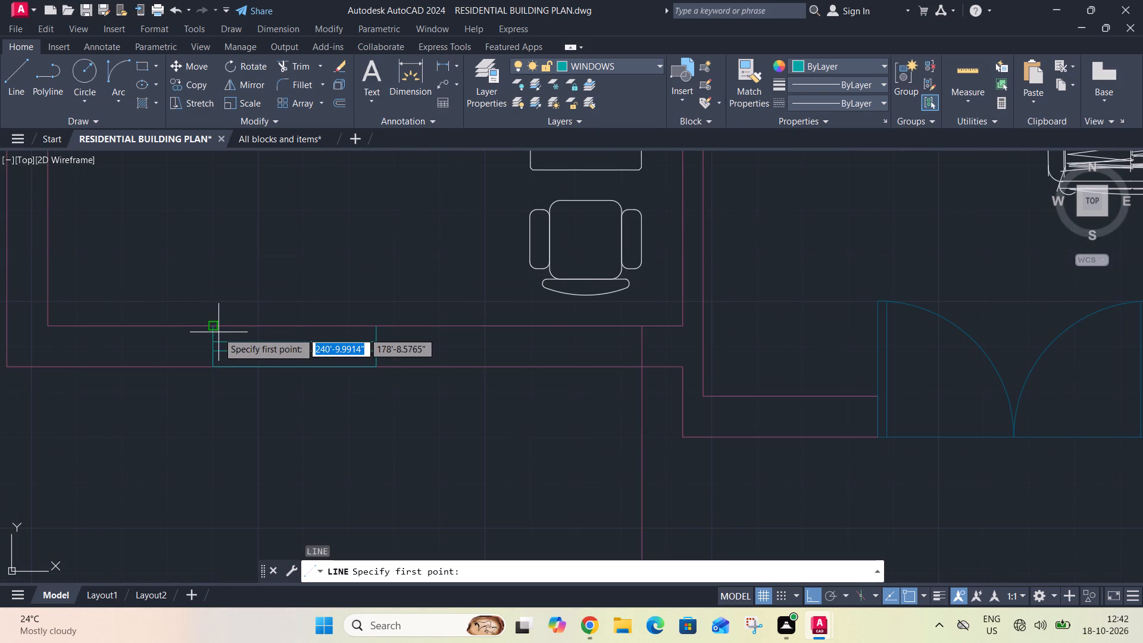
pyautogui.moveTo(214, 328); pyautogui.dragTo(220, 328)
pyautogui.click(379, 327)
pyautogui.press('Escape')
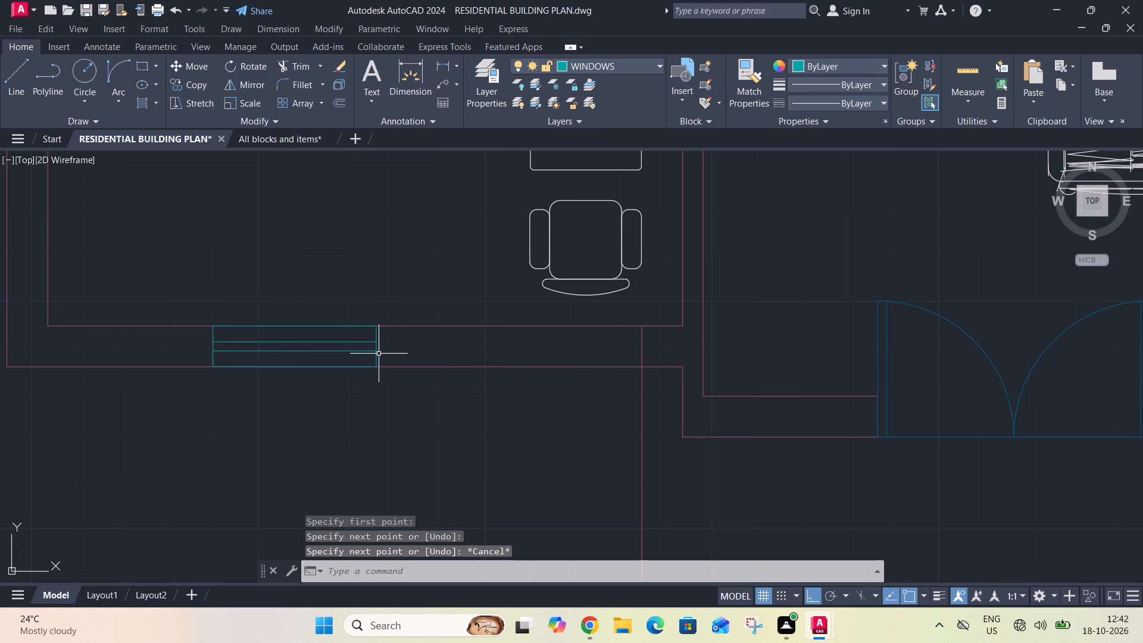
# Stretch the east end of the spare horizontal window symbol 1' to the west to shorten it.
pyautogui.scroll(-4, 357, 368)
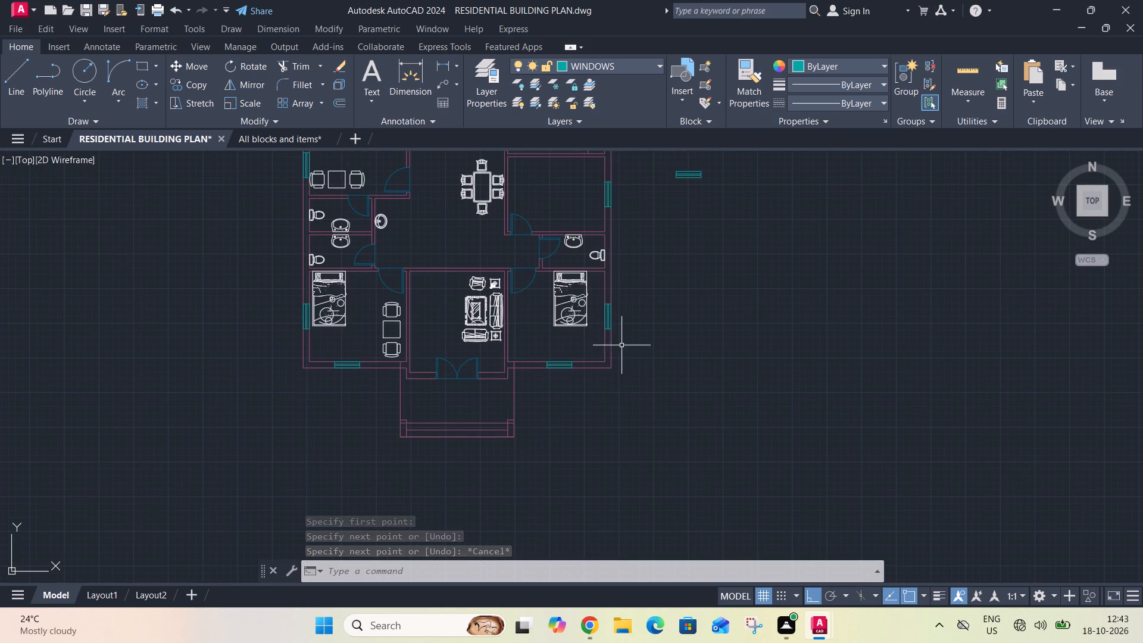
pyautogui.moveTo(622, 345); pyautogui.dragTo(542, 477, button='middle')
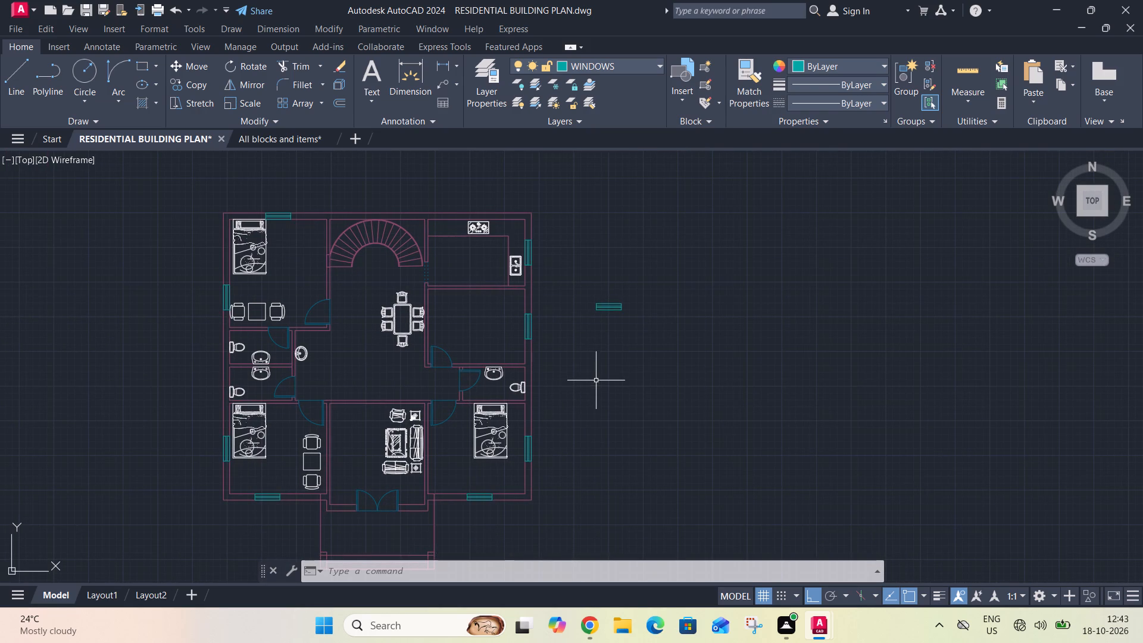
pyautogui.scroll(3, 600, 306)
pyautogui.write('S')
pyautogui.press('space')
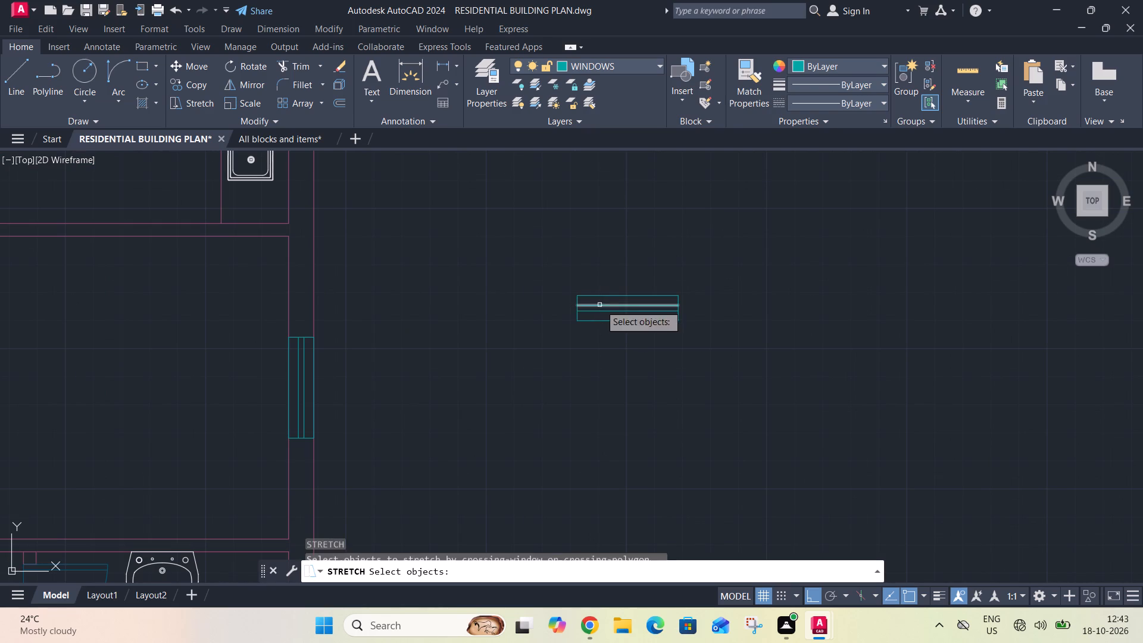
pyautogui.click(695, 282)
pyautogui.click(642, 352)
pyautogui.press('space')
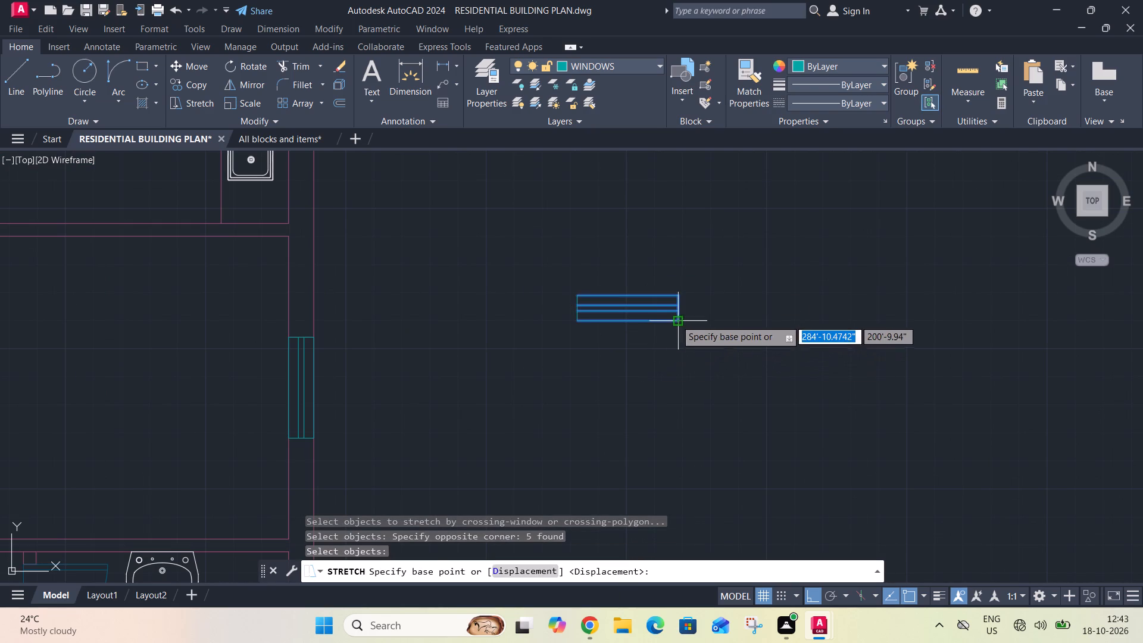
pyautogui.click(676, 320)
pyautogui.write("1'")
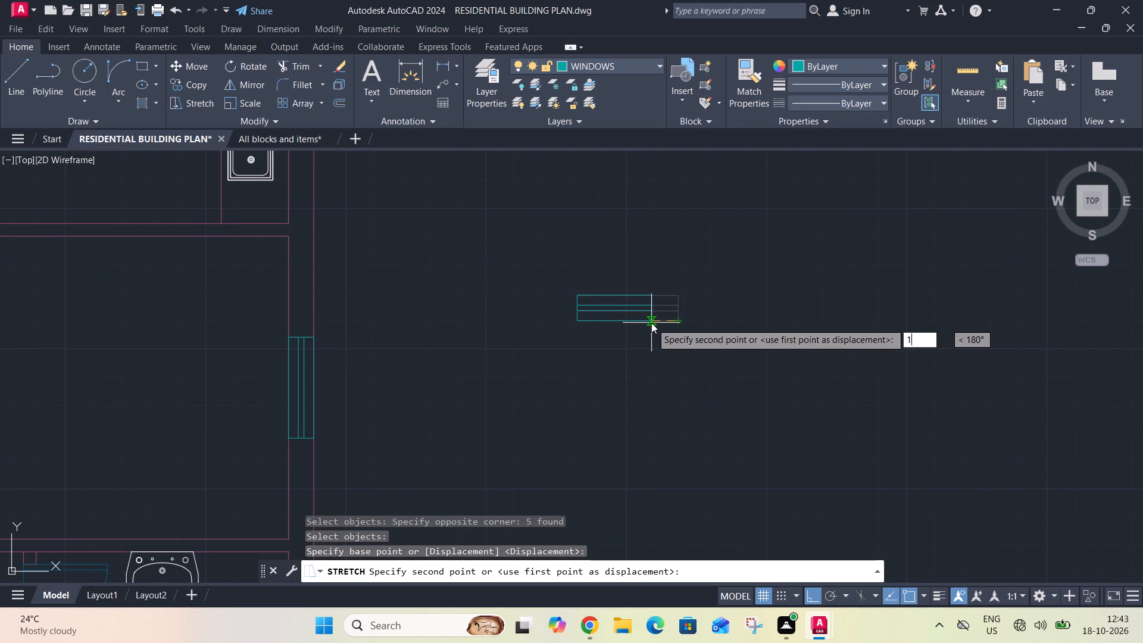
pyautogui.press('Return')
# Rotate the shortened spare window symbol by 270° about its upper east corner so that it stands vertically.
pyautogui.scroll(-3, 658, 324)
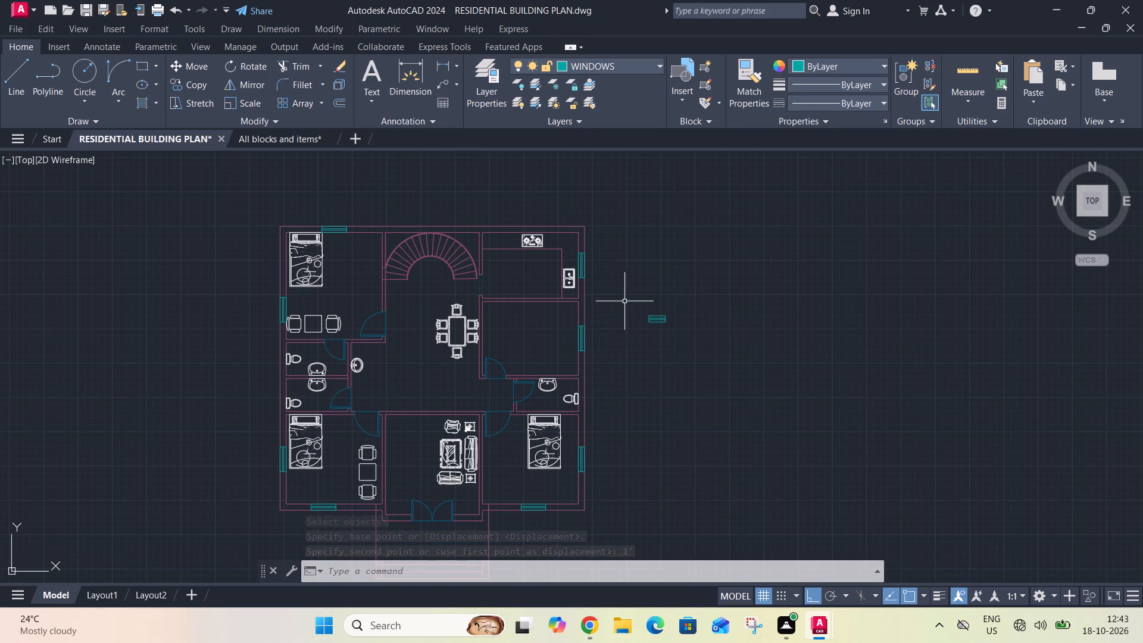
pyautogui.click(624, 301)
pyautogui.click(701, 338)
pyautogui.press('r')
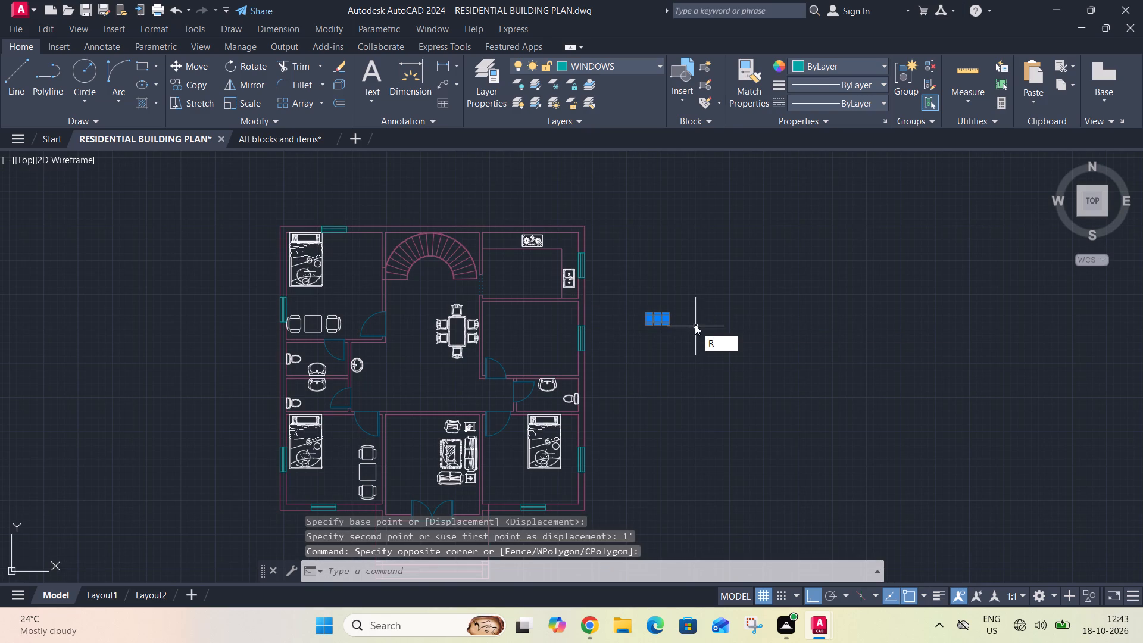
pyautogui.press('o')
pyautogui.press('space')
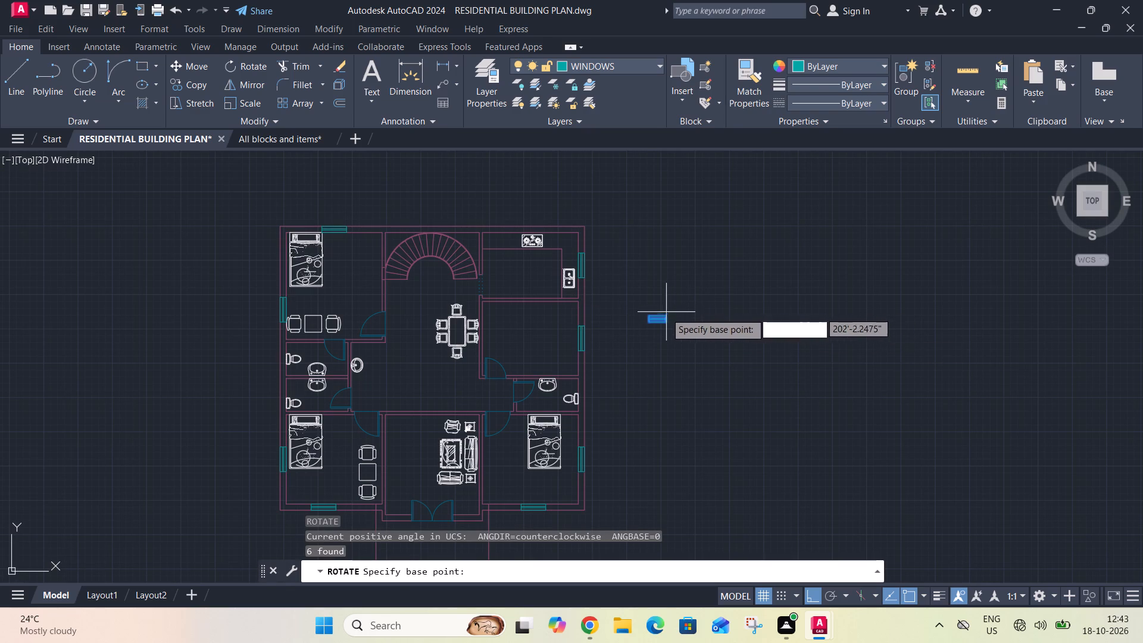
pyautogui.click(663, 314)
pyautogui.click(653, 391)
# Copy the shortened window in multiple mode from its west edge's midpoint into the east wall of the east bathroom.
pyautogui.moveTo(640, 275); pyautogui.dragTo(654, 295)
pyautogui.click(699, 352)
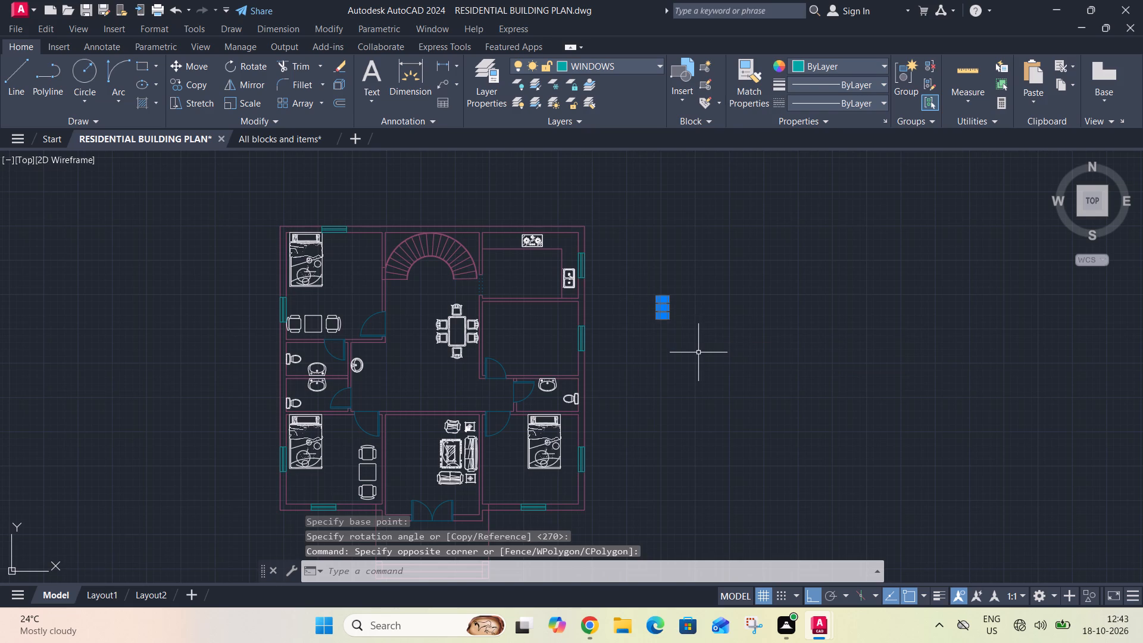
pyautogui.press('c')
pyautogui.press('o')
pyautogui.press('space')
pyautogui.press('m')
pyautogui.press('space')
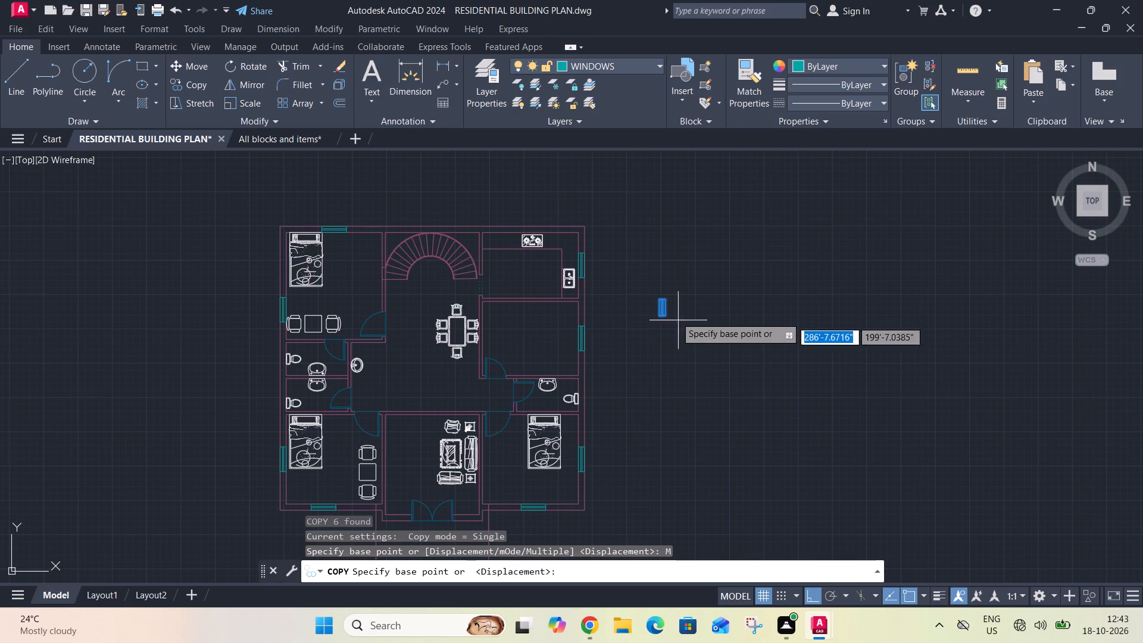
pyautogui.scroll(3, 661, 311)
pyautogui.click(645, 298)
pyautogui.scroll(-1, 716, 249)
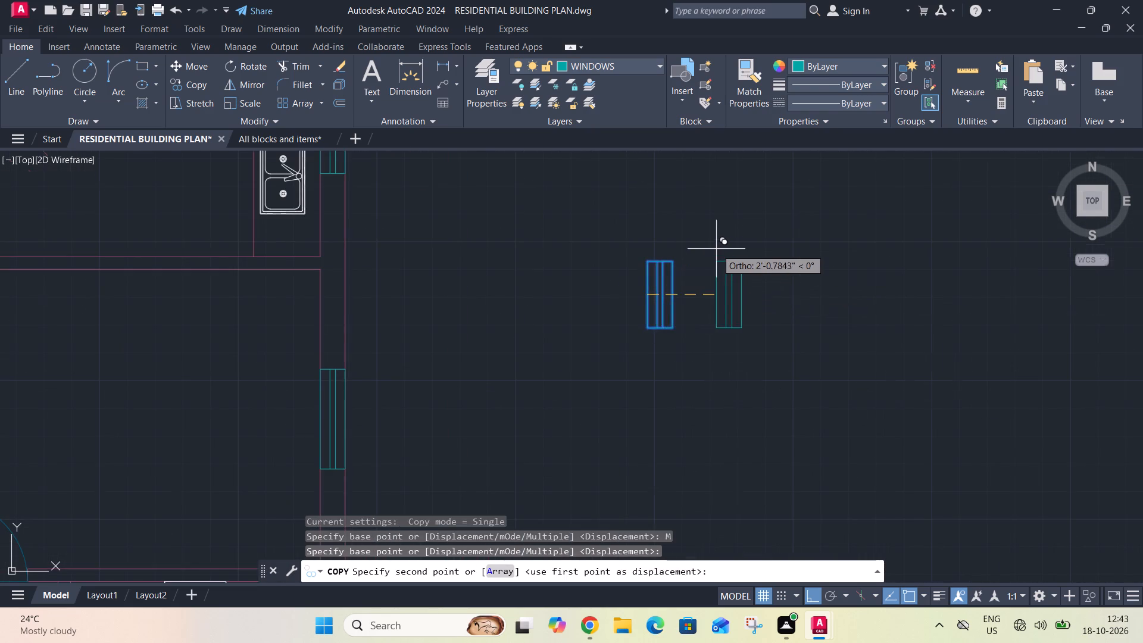
pyautogui.scroll(-2, 716, 249)
pyautogui.scroll(3, 626, 344)
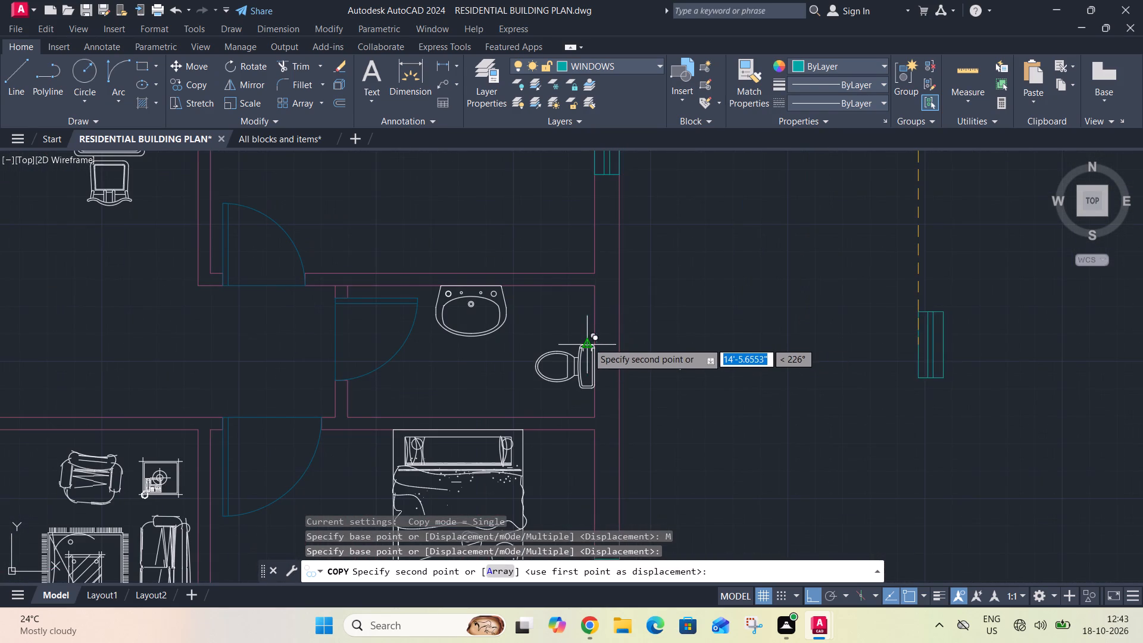
pyautogui.click(596, 347)
# Place further shortened window copies in the west outer walls of the lower and upper west bathrooms and end the copying.
pyautogui.scroll(-3, 641, 296)
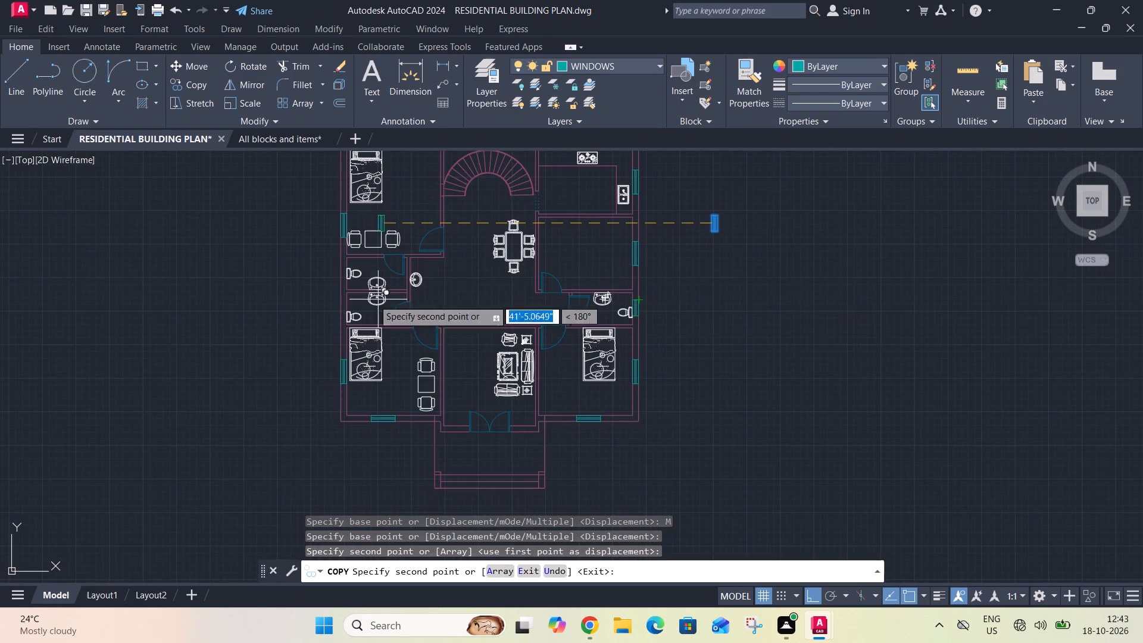
pyautogui.scroll(2, 339, 308)
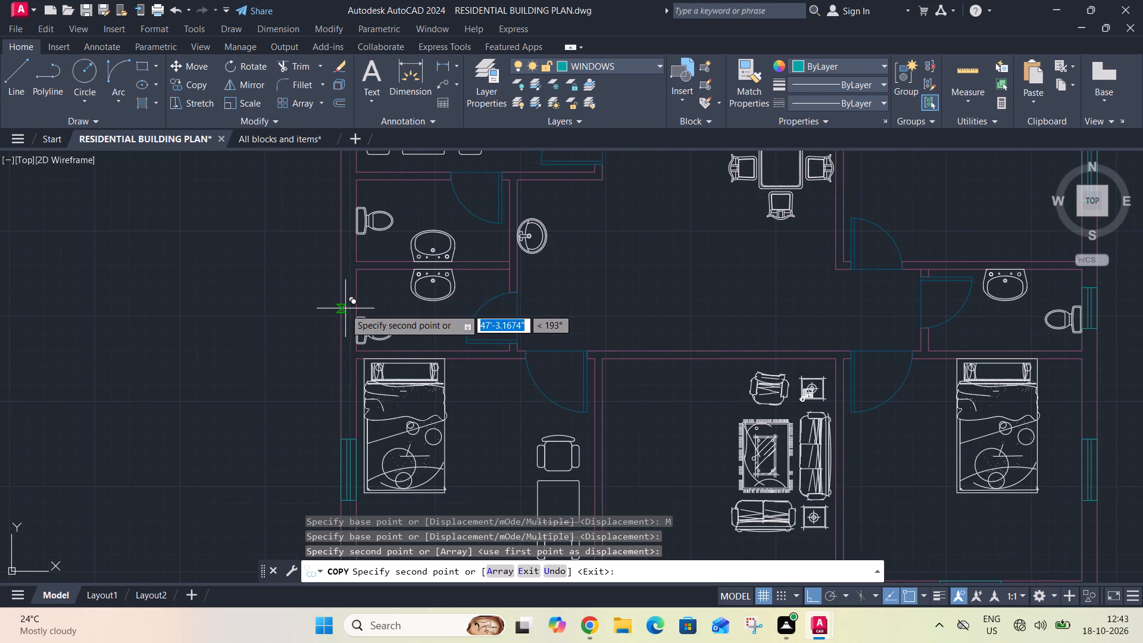
pyautogui.click(340, 314)
pyautogui.scroll(-2, 375, 314)
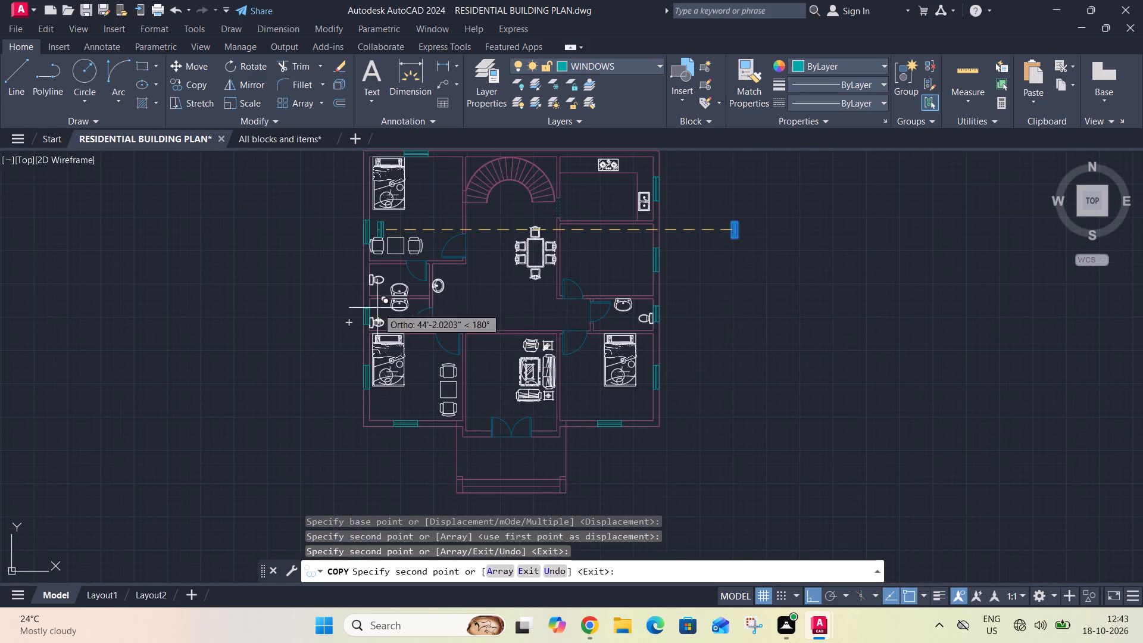
pyautogui.scroll(3, 364, 273)
pyautogui.click(366, 292)
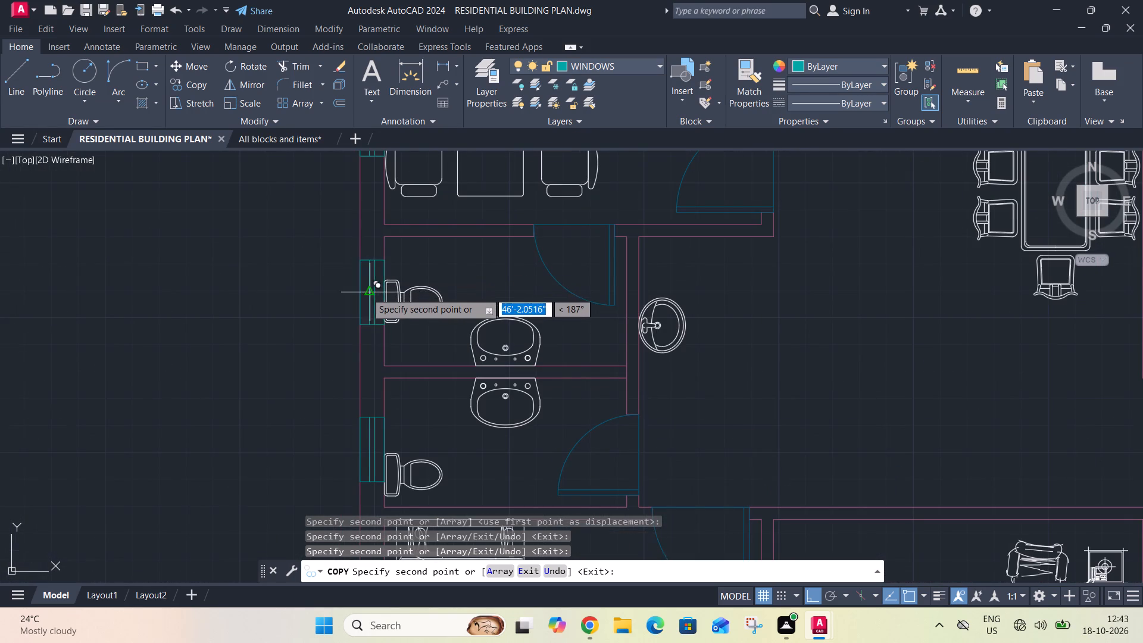
pyautogui.scroll(-3, 402, 257)
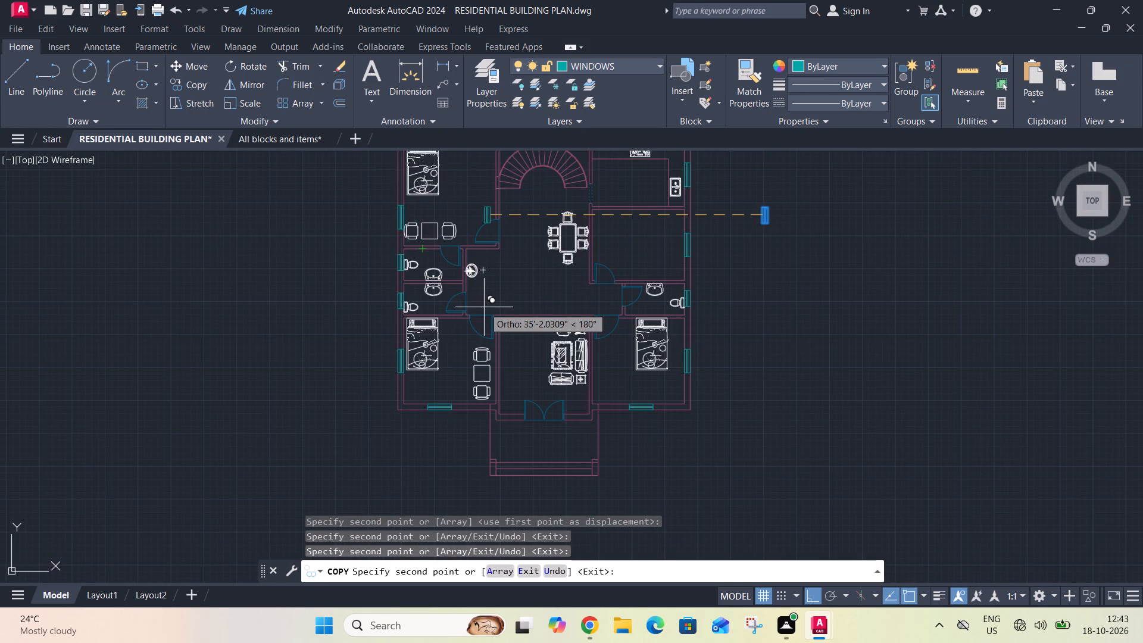
pyautogui.press('Escape')
# Delete the leftover spare window symbol standing outside the plan to the east.
pyautogui.scroll(-1, 574, 383)
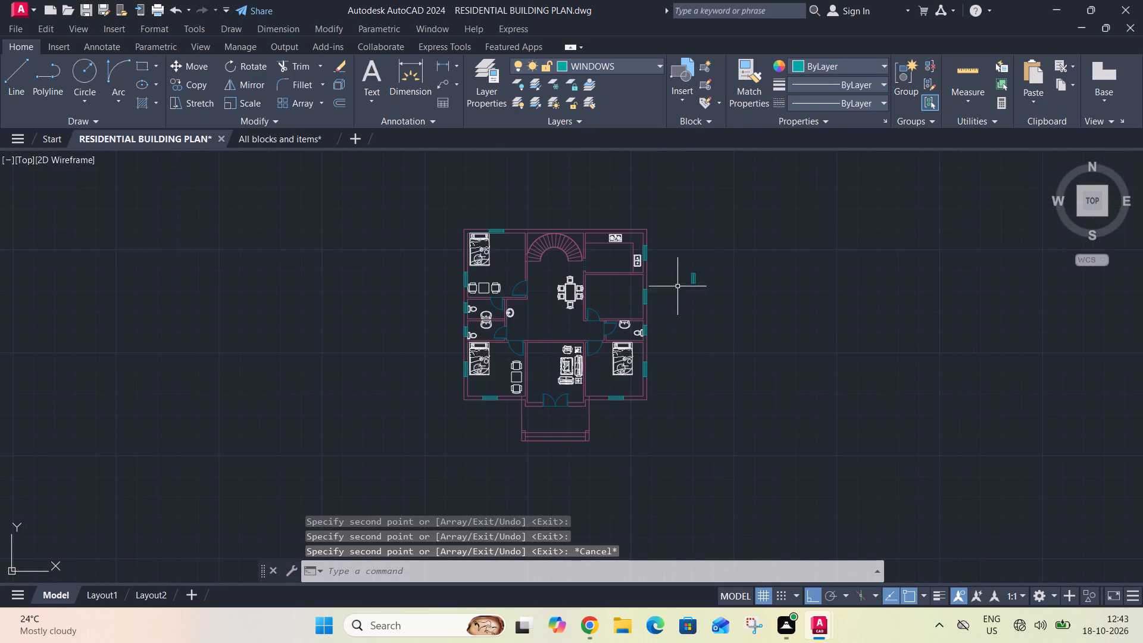
pyautogui.click(685, 257)
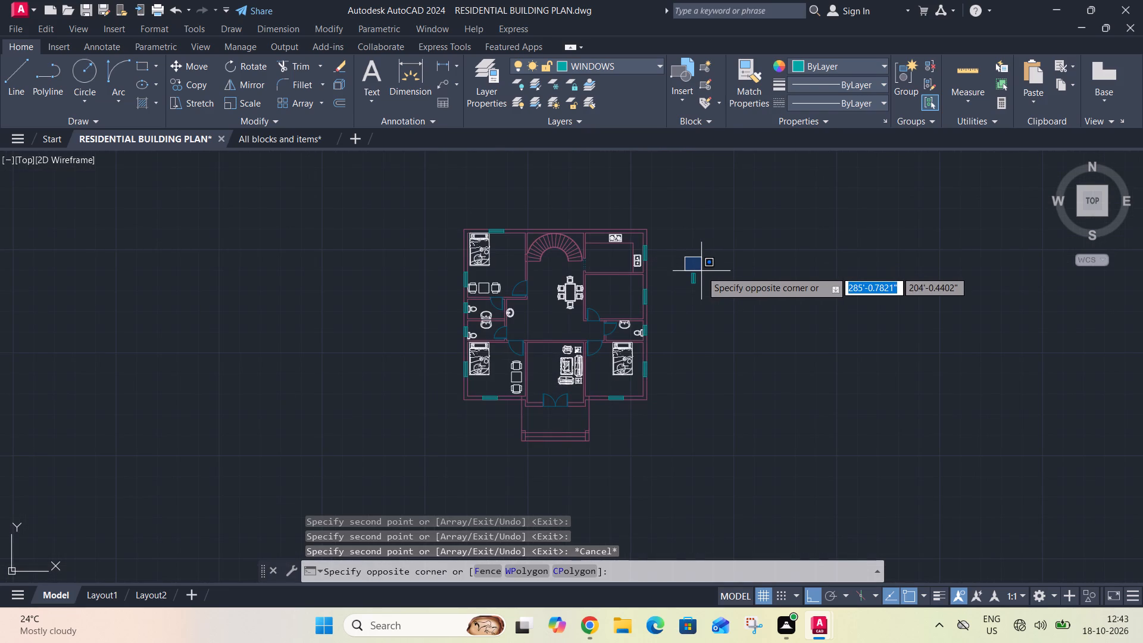
pyautogui.click(710, 301)
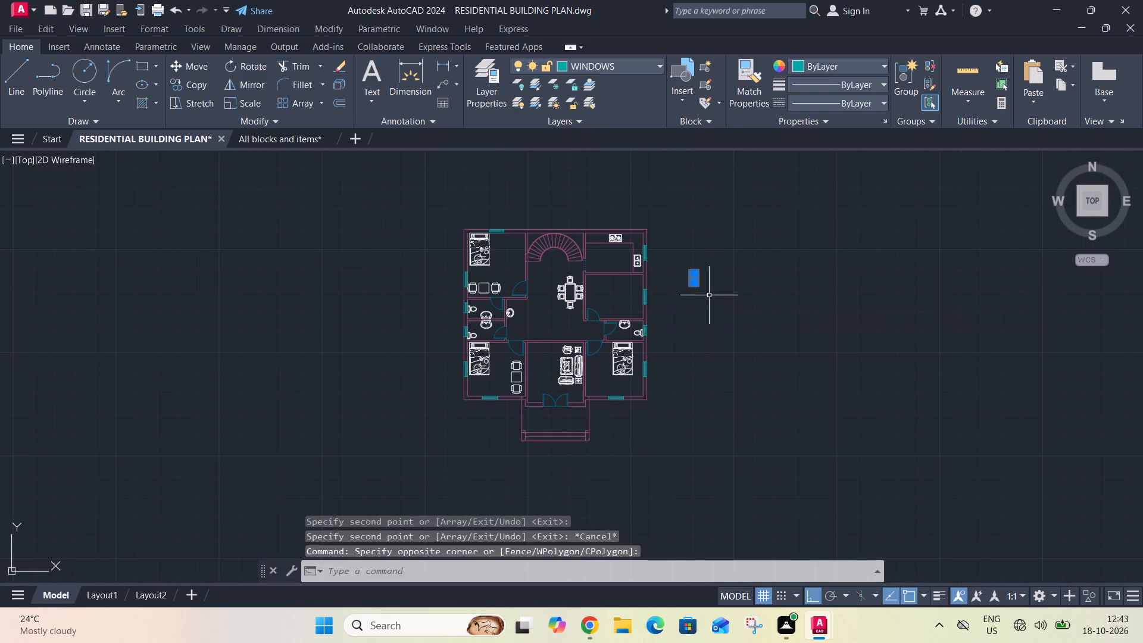
pyautogui.press('Delete')
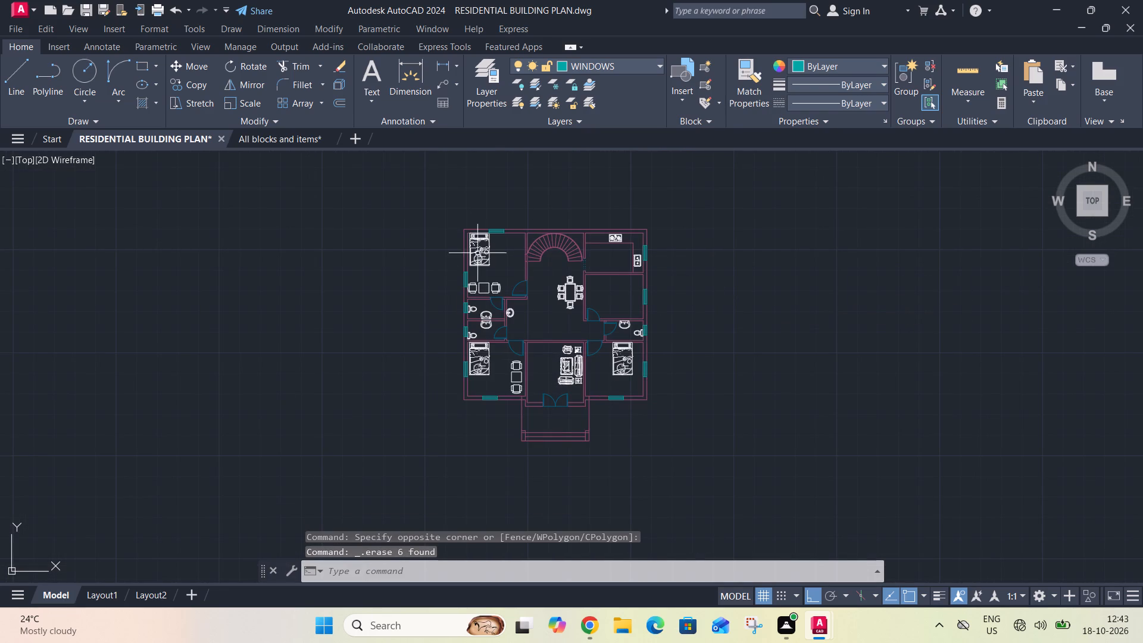
# Place a single-line text label in the northwest bedroom reading BED ROOM, with 11'-8"X13' on a second line.
pyautogui.click(367, 105)
pyautogui.click(380, 166)
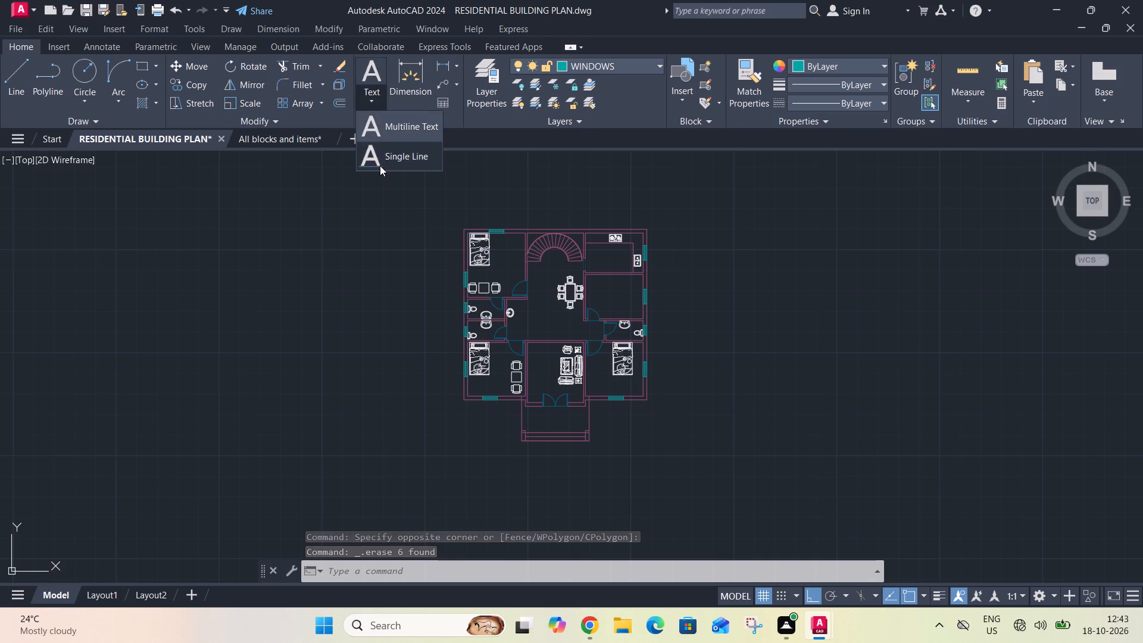
pyautogui.click(575, 64)
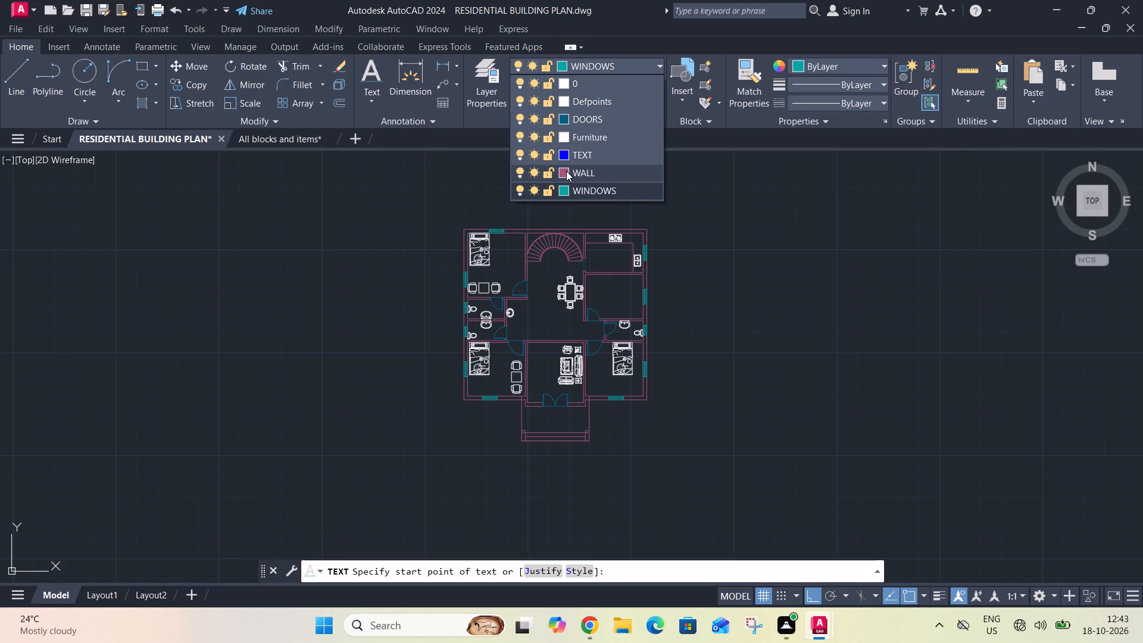
pyautogui.click(567, 155)
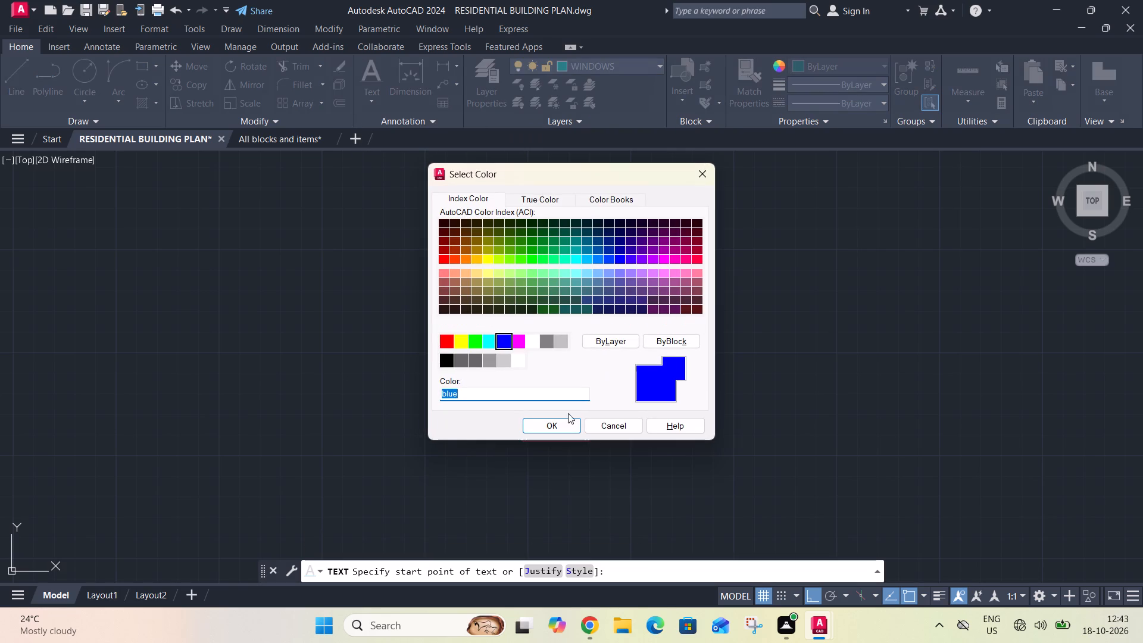
pyautogui.click(565, 423)
pyautogui.scroll(3, 498, 265)
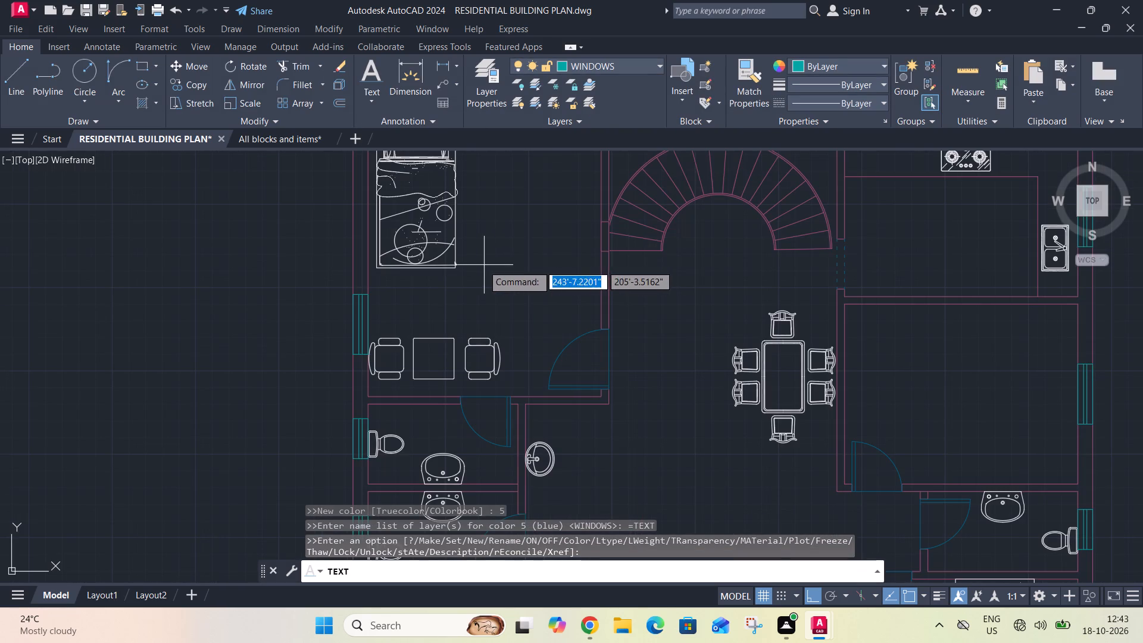
pyautogui.click(483, 266)
pyautogui.click(541, 270)
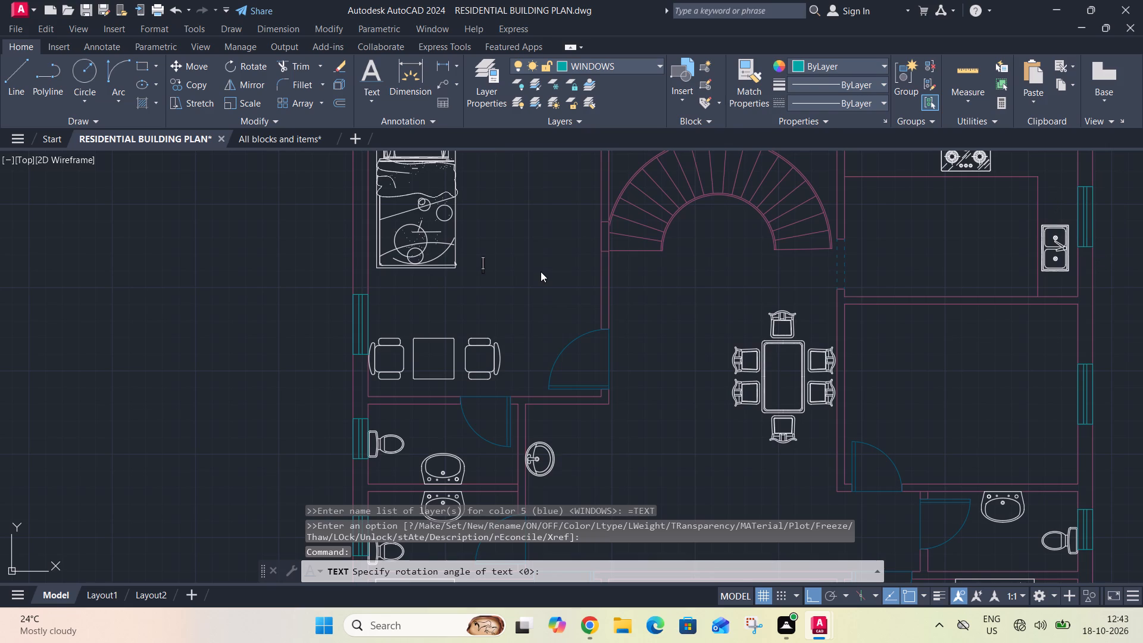
pyautogui.write('BED')
pyautogui.press('space')
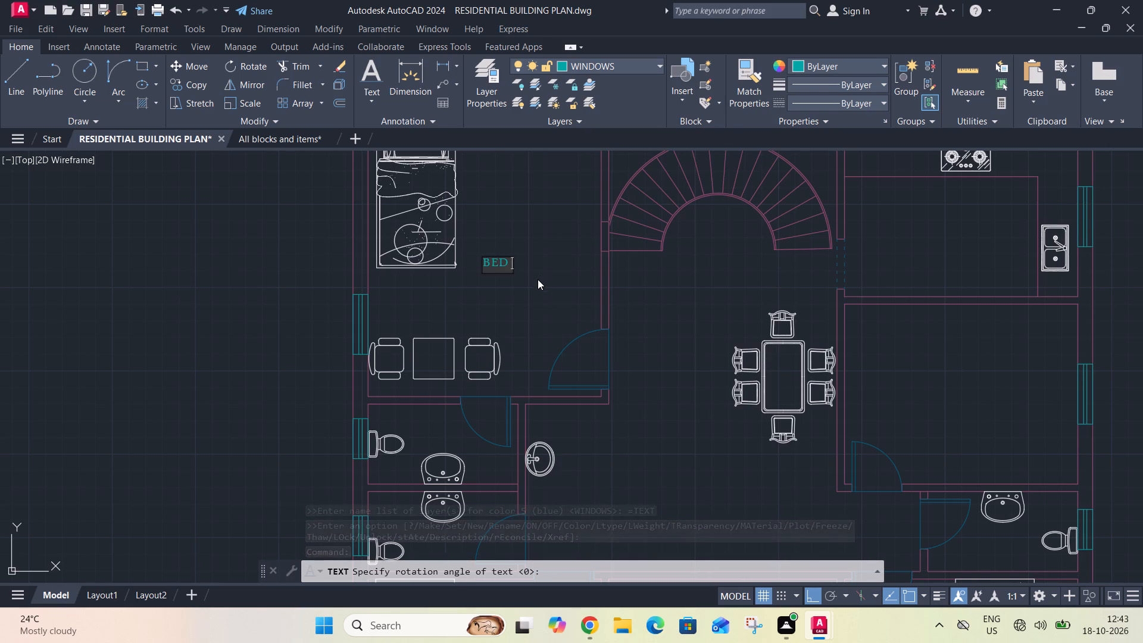
pyautogui.click(597, 64)
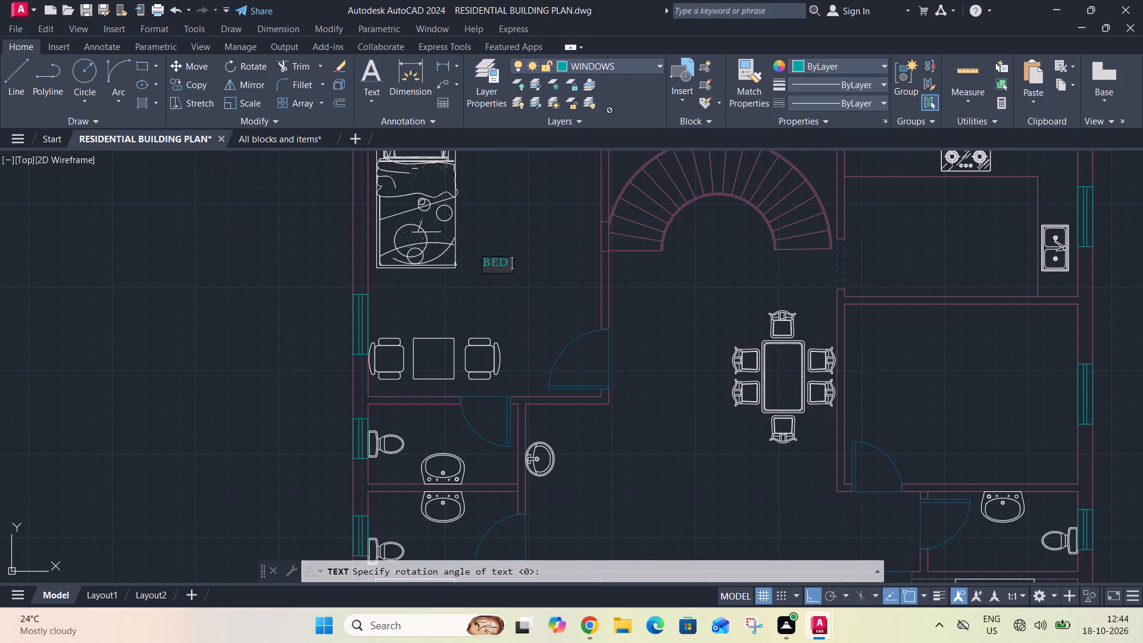
pyautogui.press('space')
pyautogui.write('ROM')
pyautogui.press('BackSpace')
pyautogui.write('OM')
pyautogui.press('Return')
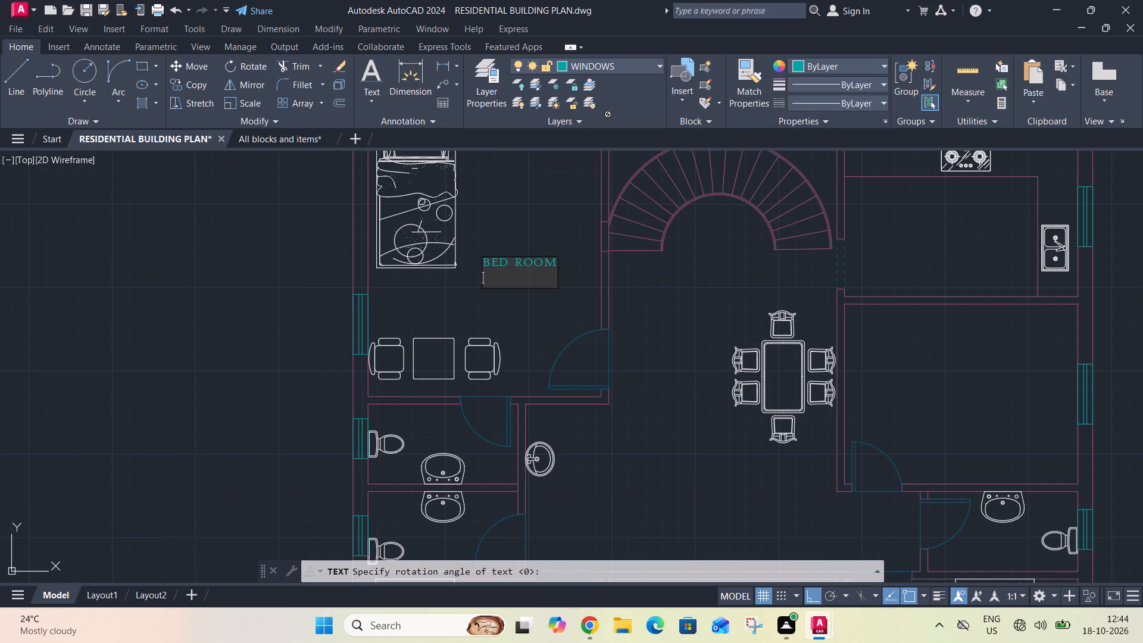
pyautogui.write('11\'-8"')
pyautogui.press('x')
pyautogui.write("13'")
pyautogui.press('Return')
pyautogui.press('Return')
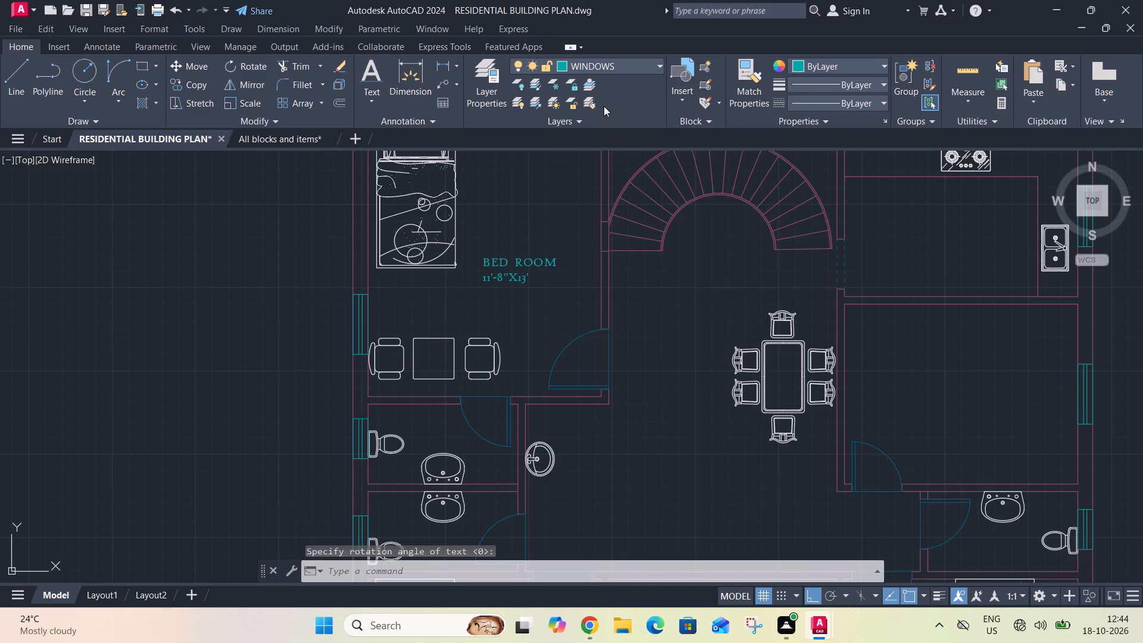
# Move both lines of the northwest bedroom label to the TEXT layer.
pyautogui.click(570, 273)
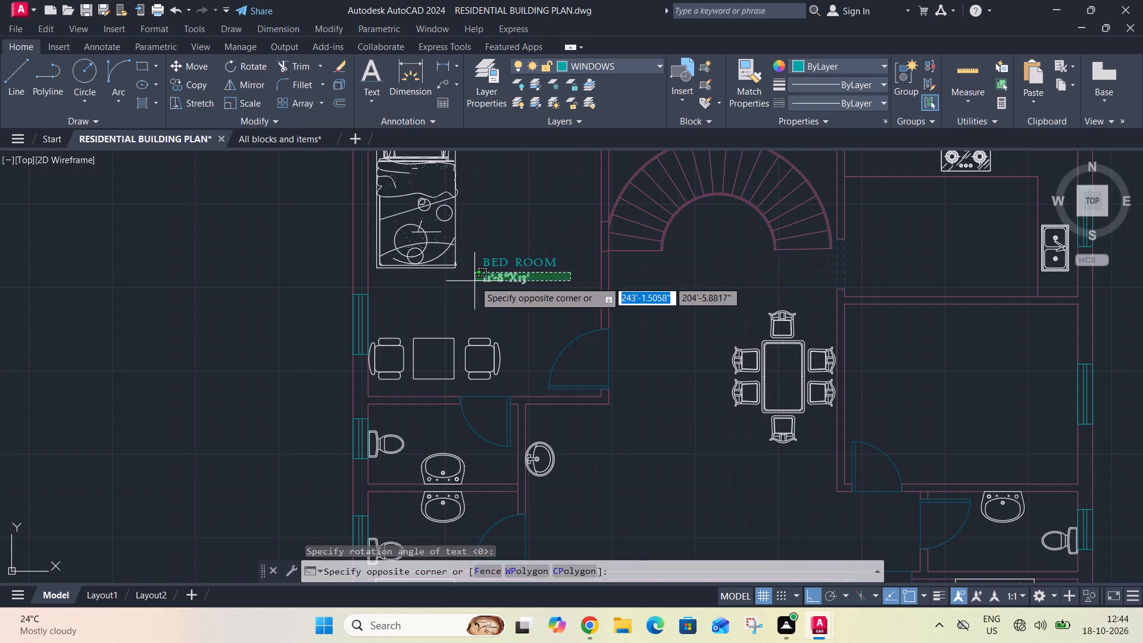
pyautogui.click(472, 290)
pyautogui.moveTo(557, 239); pyautogui.dragTo(557, 245)
pyautogui.click(481, 299)
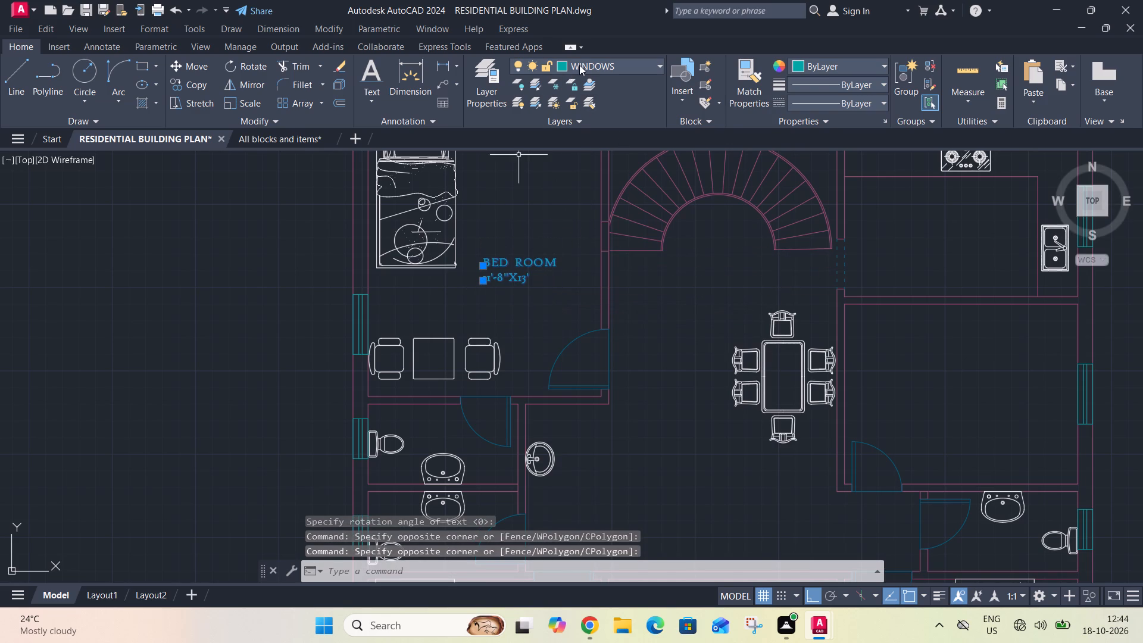
pyautogui.click(581, 64)
pyautogui.click(570, 157)
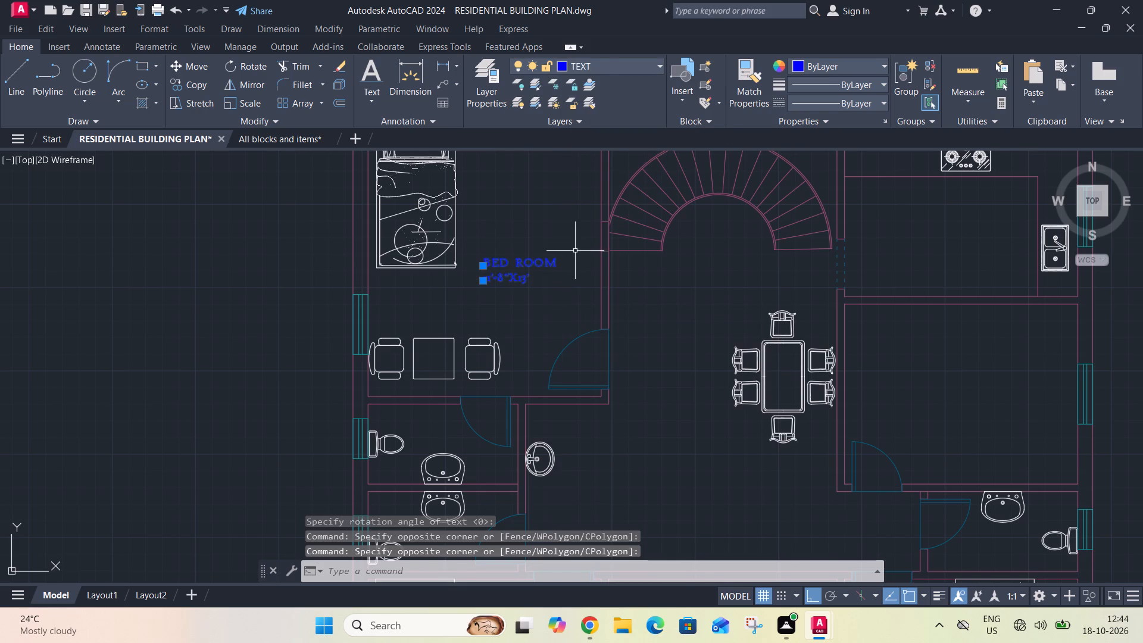
pyautogui.press('Escape')
# Make TEXT the current layer and label the kitchen in single-line text as KITCHEN, with 11'-8"X8' beneath.
pyautogui.scroll(3, 504, 273)
pyautogui.scroll(-4, 504, 267)
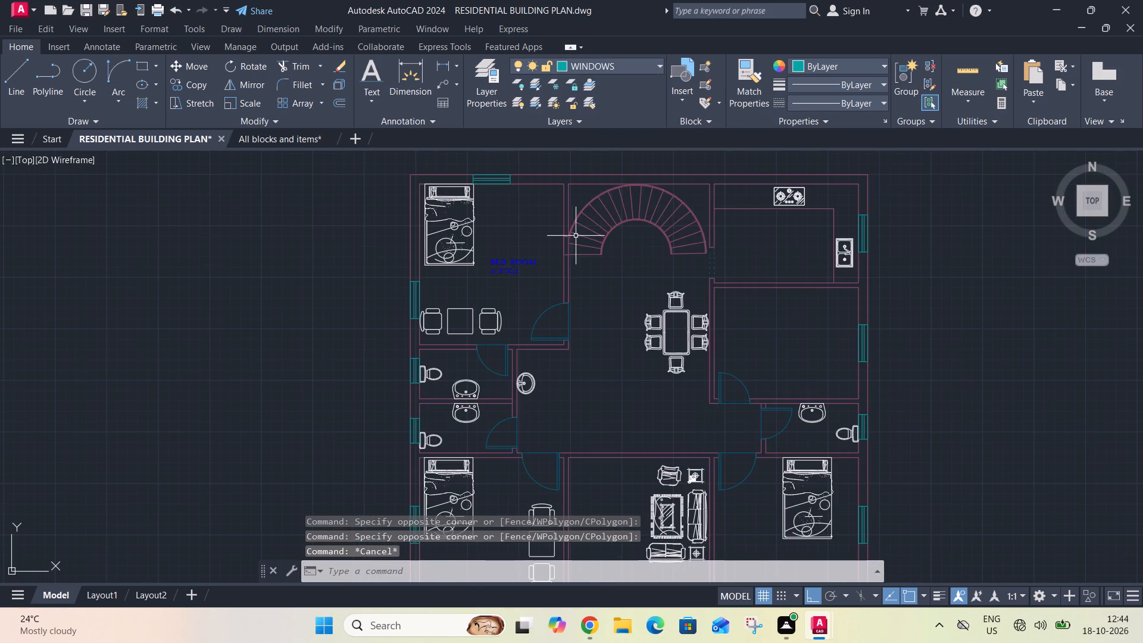
pyautogui.click(579, 63)
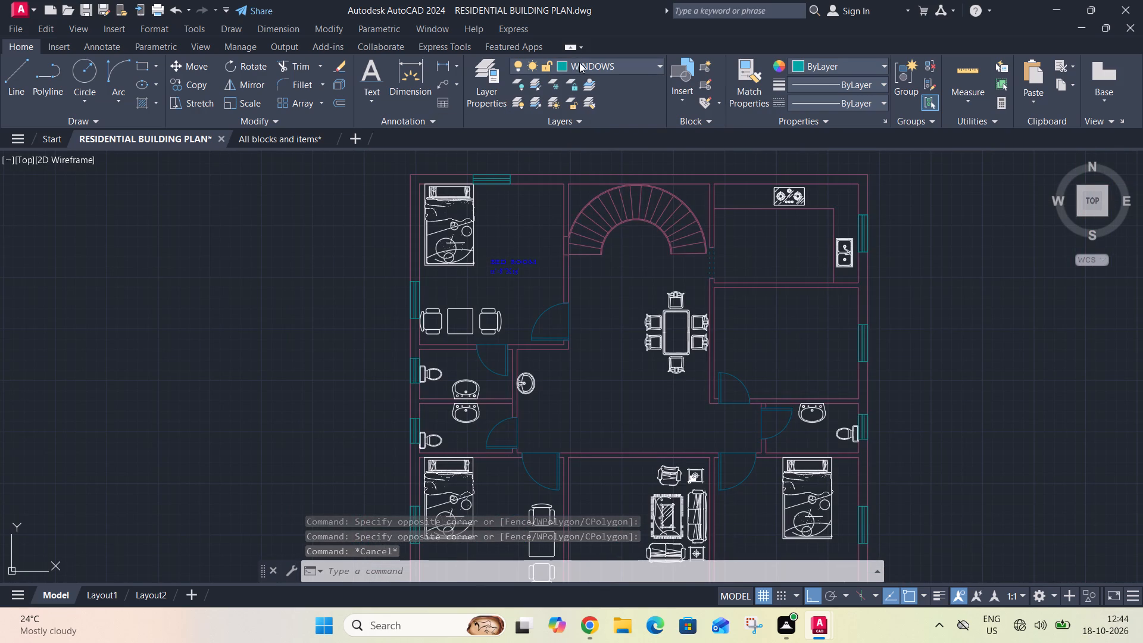
pyautogui.click(588, 153)
pyautogui.click(374, 98)
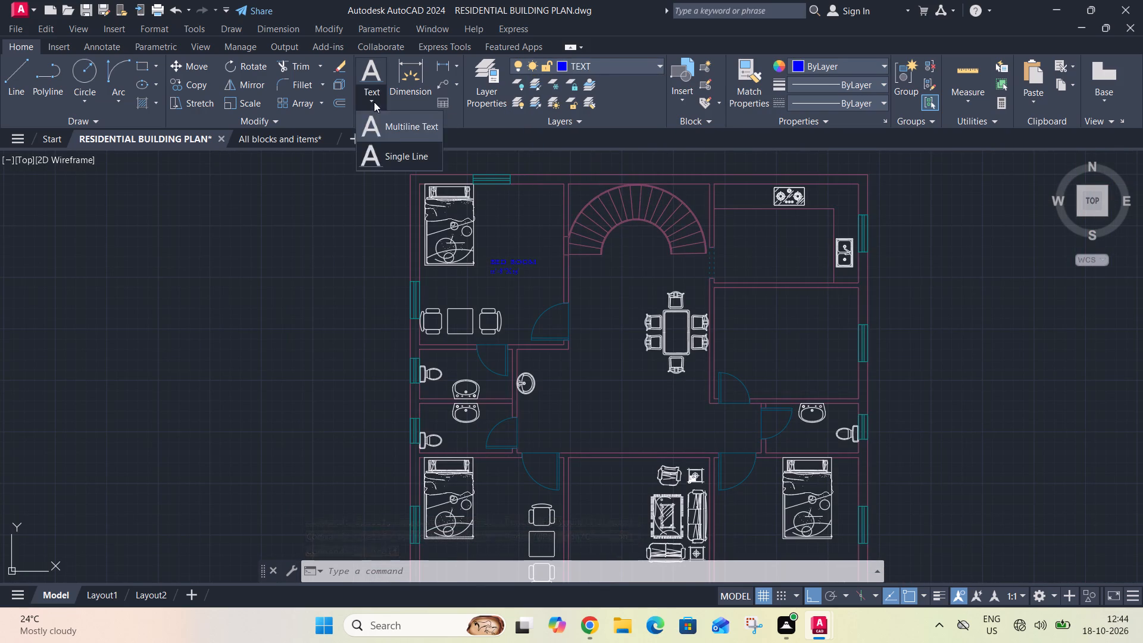
pyautogui.click(373, 162)
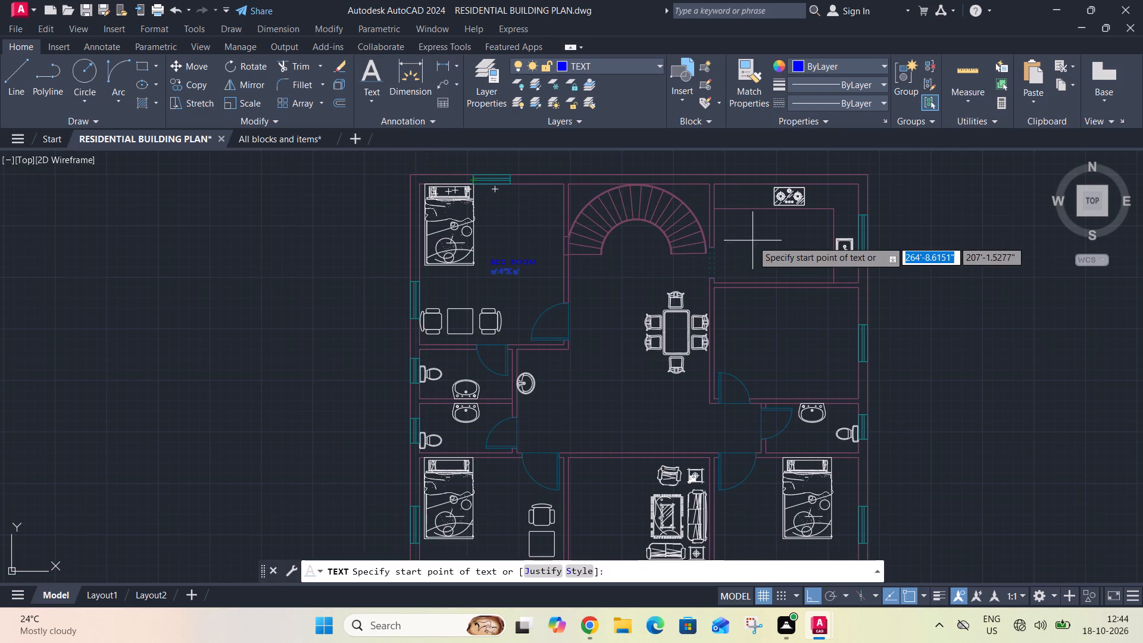
pyautogui.scroll(2, 747, 248)
pyautogui.click(748, 248)
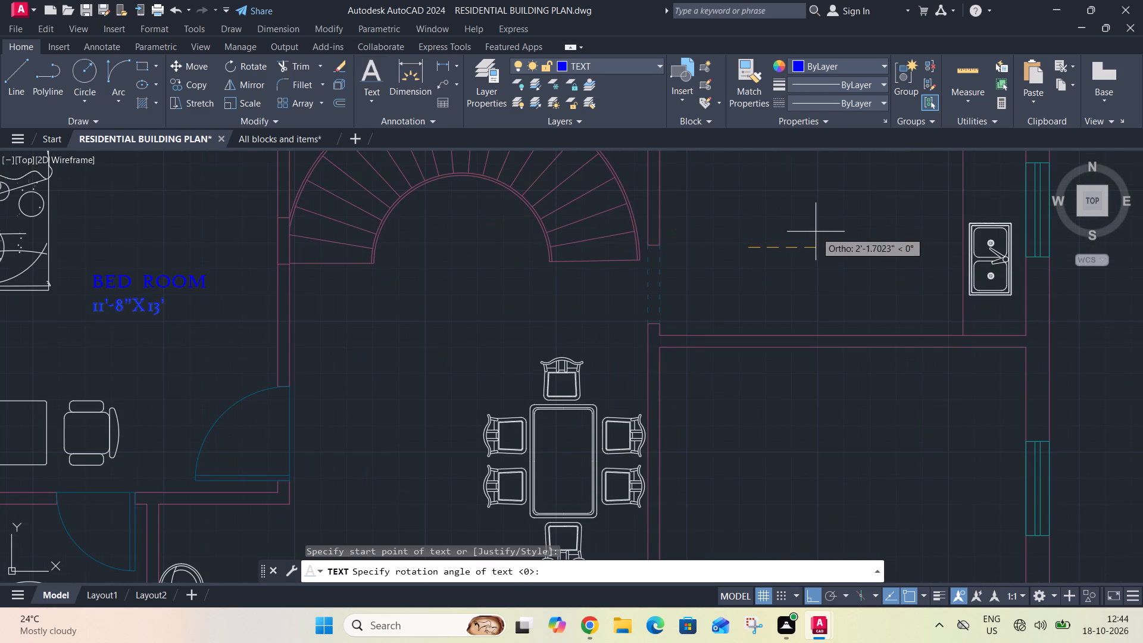
pyautogui.click(818, 232)
pyautogui.write('KITCHEN')
pyautogui.press('Return')
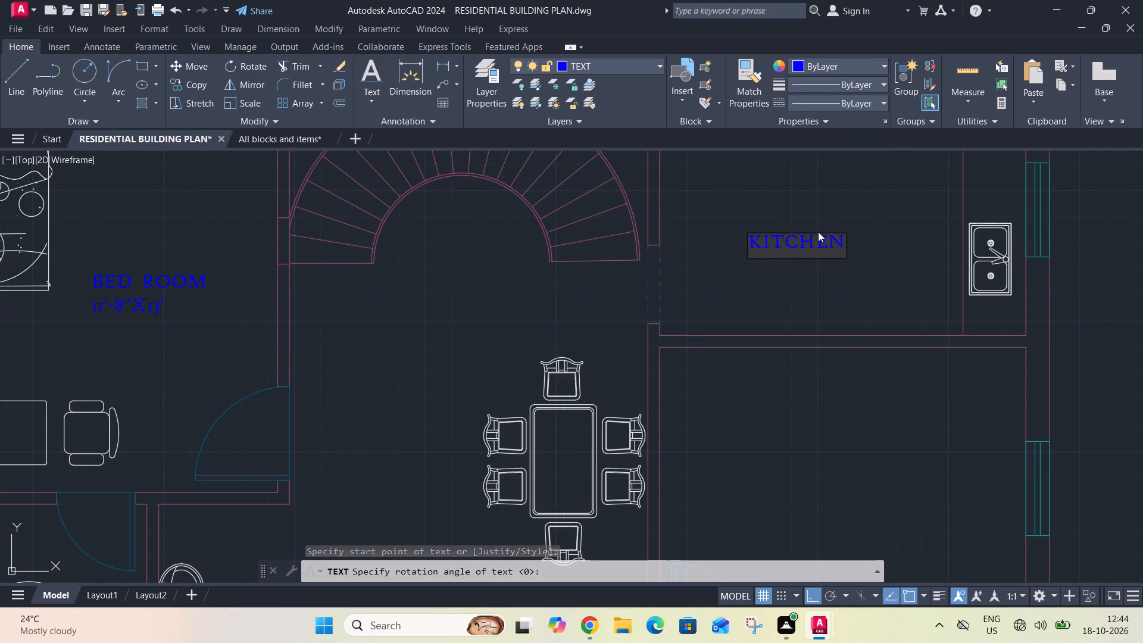
pyautogui.write('11\'-8"X')
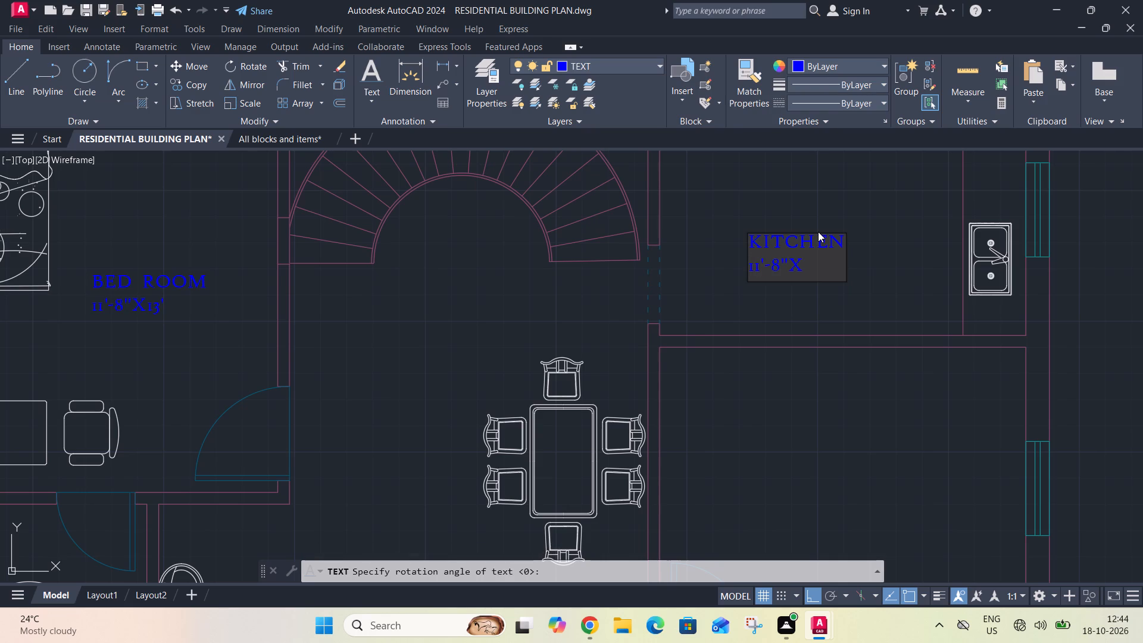
pyautogui.write("8'")
# Add a text label southwest of the dining table reading DINING, with 12'X14'-9" on a second line.
pyautogui.scroll(-1, 780, 199)
pyautogui.moveTo(532, 407); pyautogui.dragTo(643, 362, button='middle')
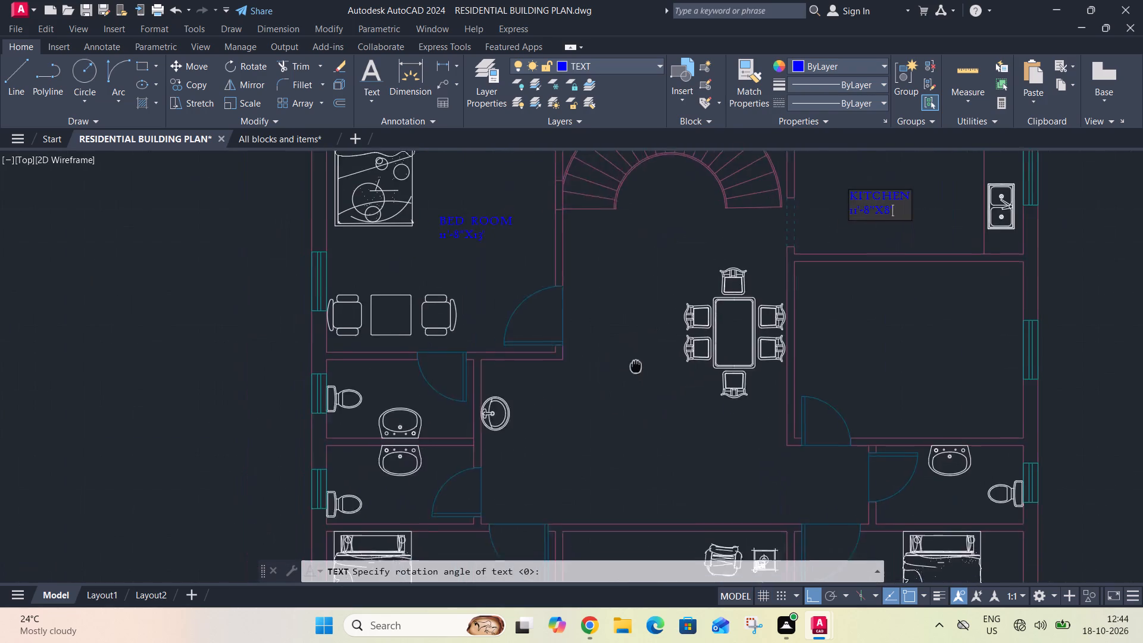
pyautogui.moveTo(643, 362); pyautogui.dragTo(664, 344, button='middle')
pyautogui.scroll(1, 643, 388)
pyautogui.click(641, 375)
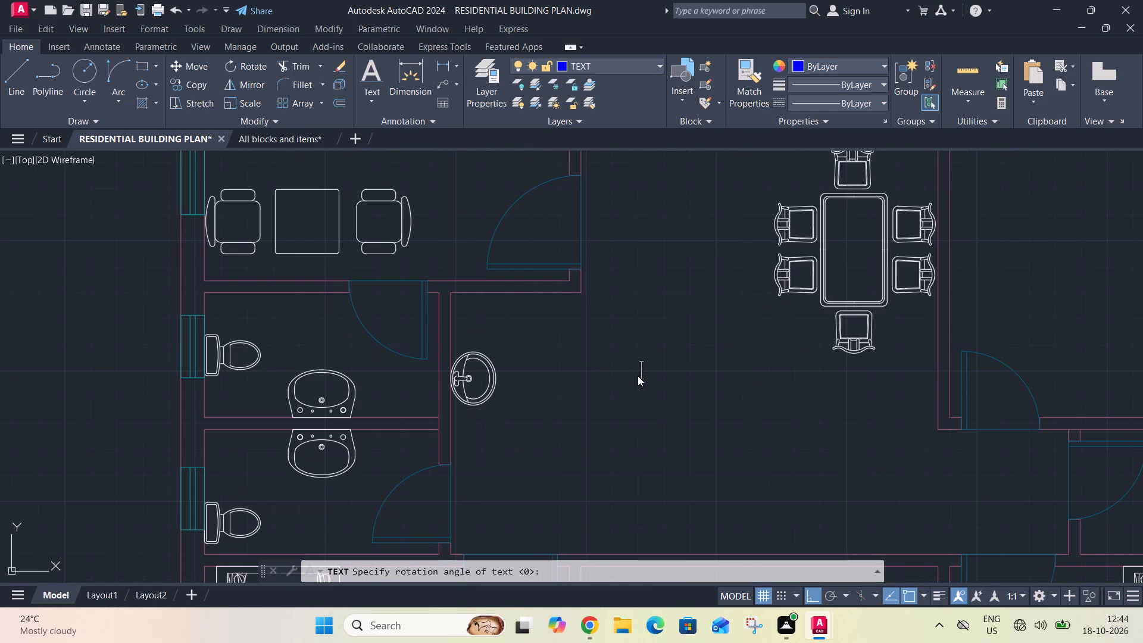
pyautogui.write('DININ')
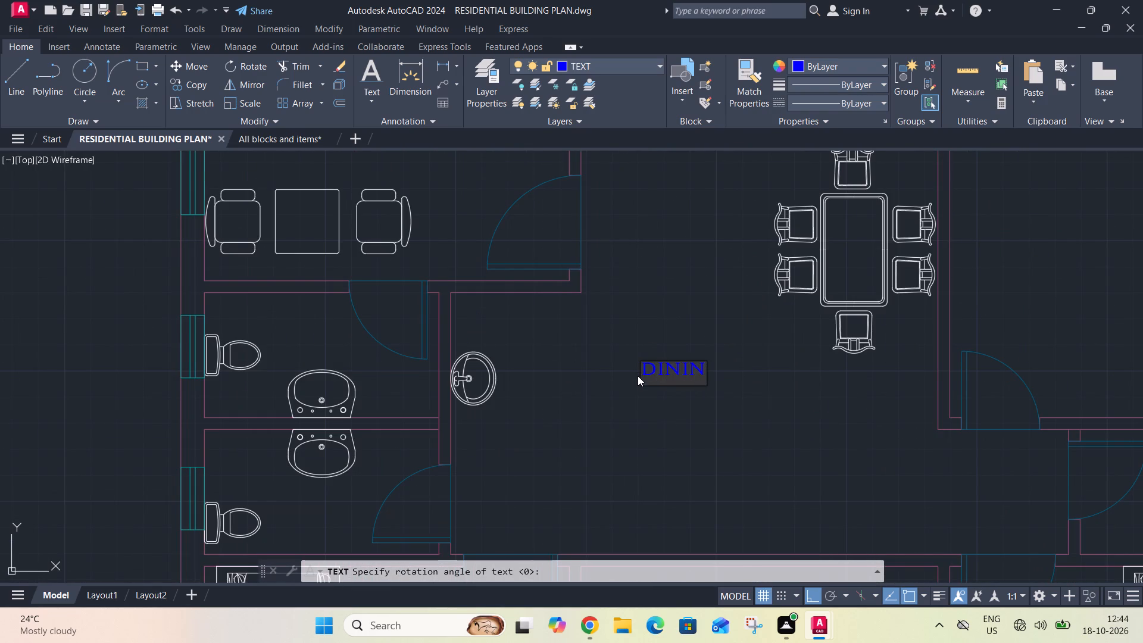
pyautogui.press('g')
pyautogui.press('Return')
pyautogui.write("12'")
pyautogui.press('x')
pyautogui.write('14\'-9"')
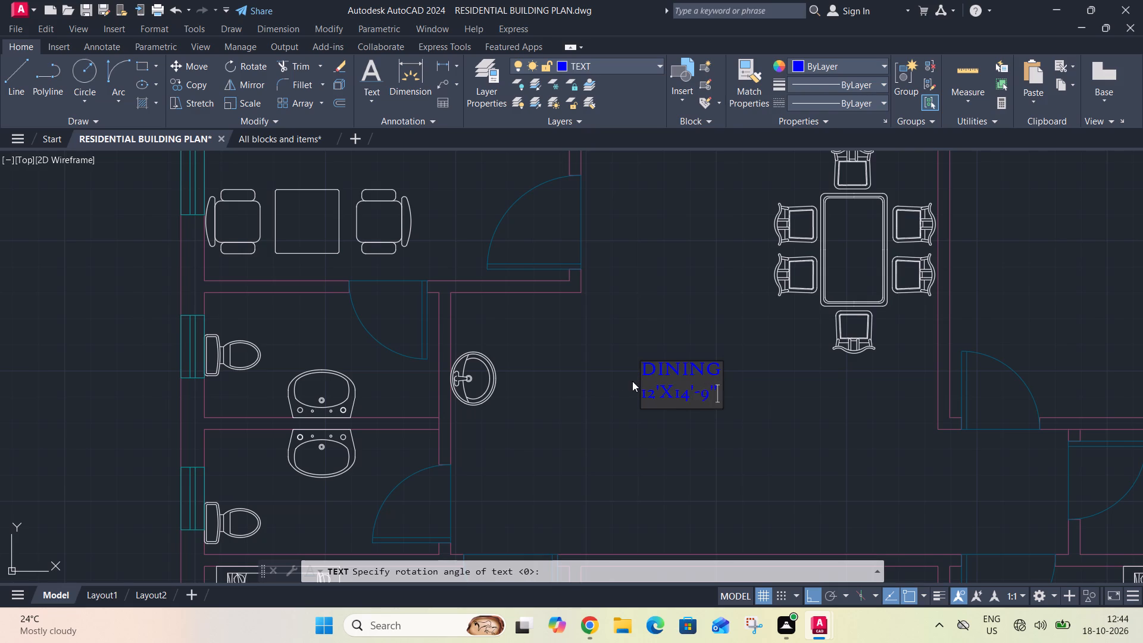
# Label the upper west toilet with single-line text reading TOILET, with 7'-6"X4' on a second line.
pyautogui.scroll(2, 227, 305)
pyautogui.click(233, 308)
pyautogui.write('TOILET')
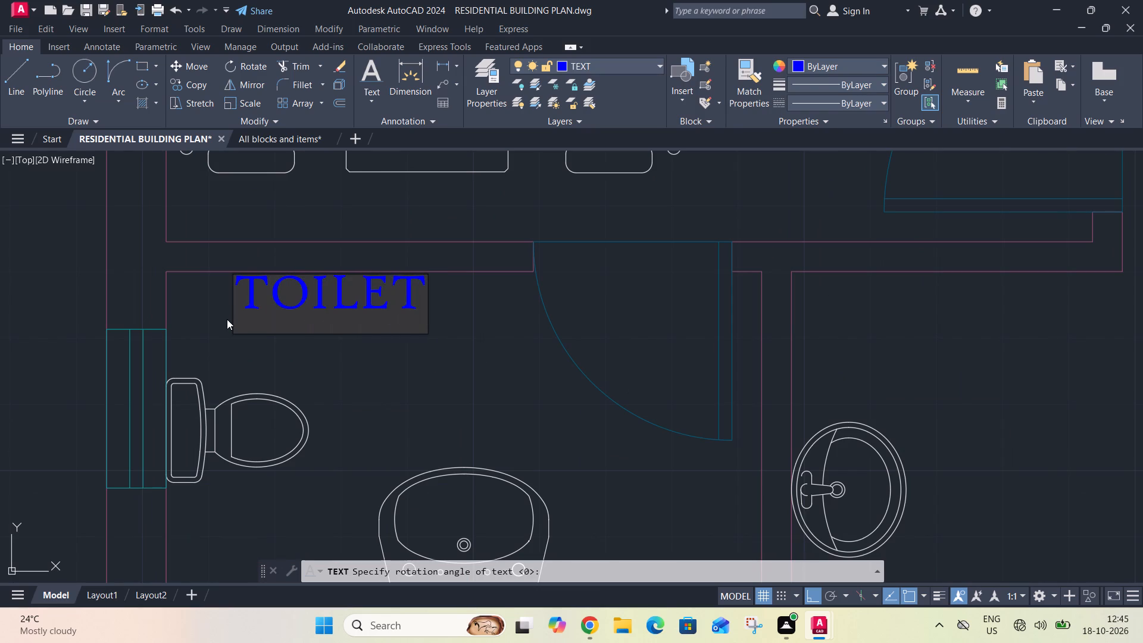
pyautogui.press('Return')
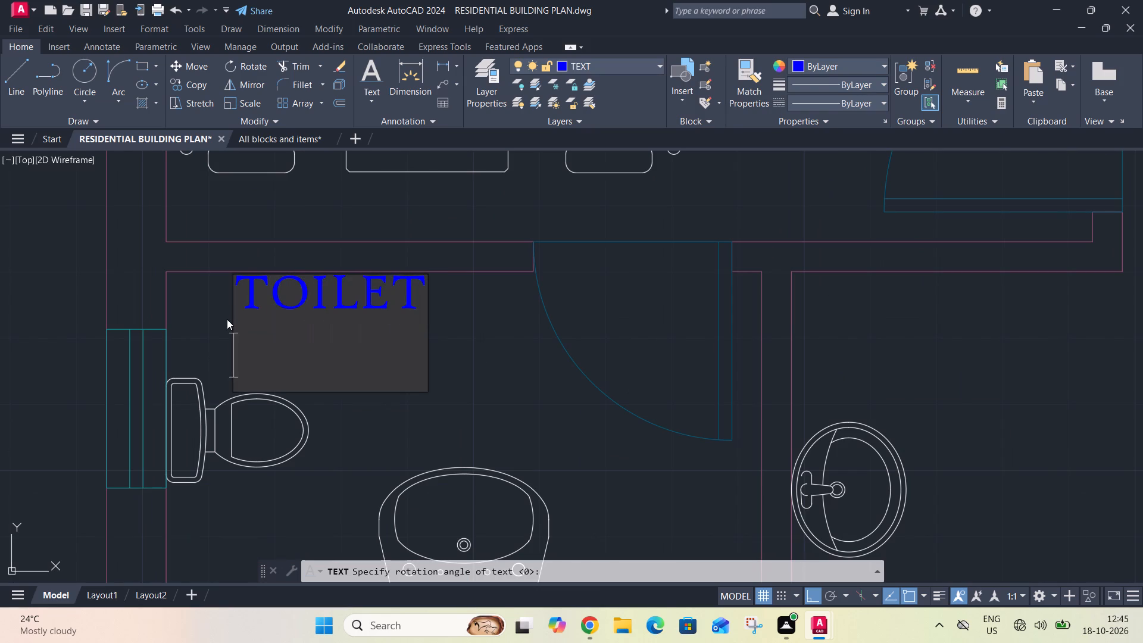
pyautogui.write('7\'-6"')
pyautogui.press('4')
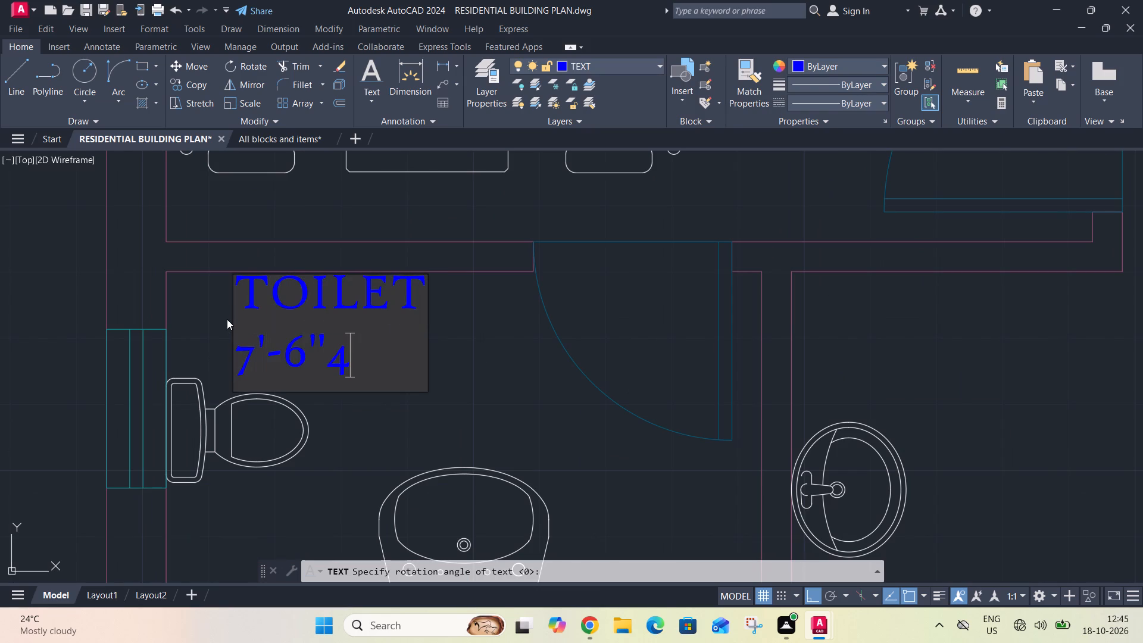
pyautogui.press('BackSpace')
pyautogui.press('x')
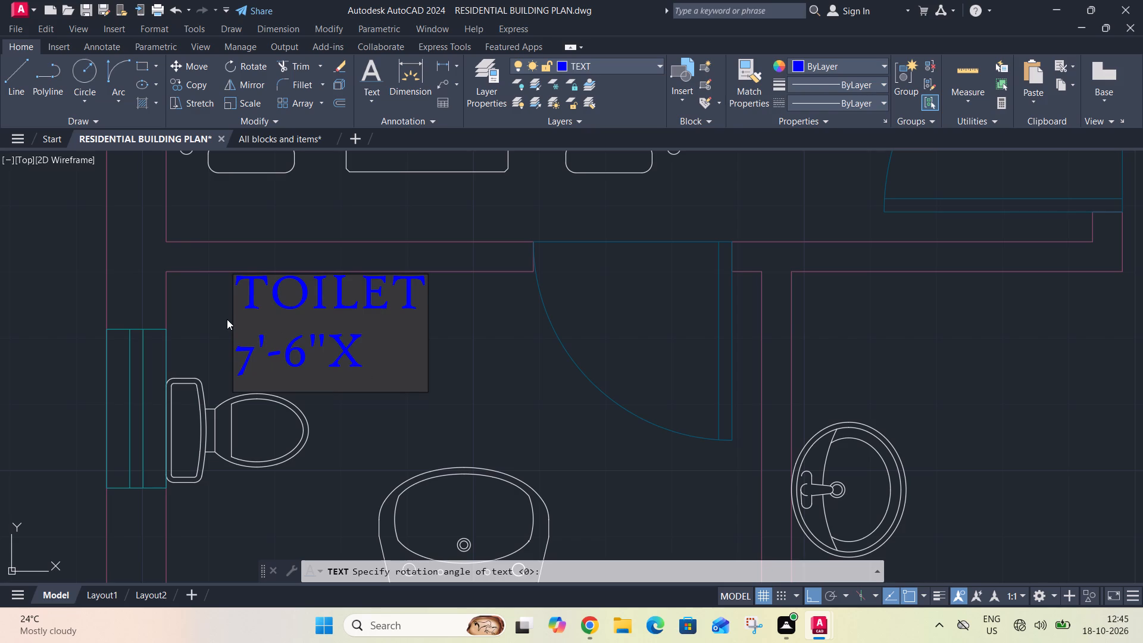
pyautogui.write("4'")
# Label the lower west toilet TOILET, with 7'-6"X4' on a second line, between its WC and door.
pyautogui.scroll(-2, 163, 375)
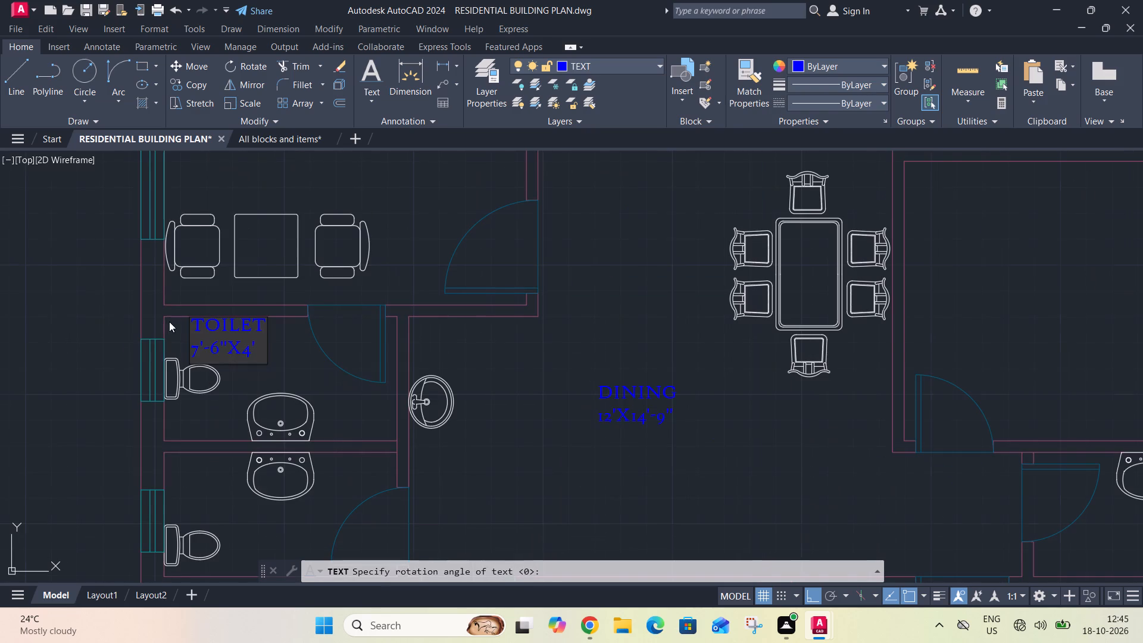
pyautogui.moveTo(187, 398); pyautogui.dragTo(311, 252, button='middle')
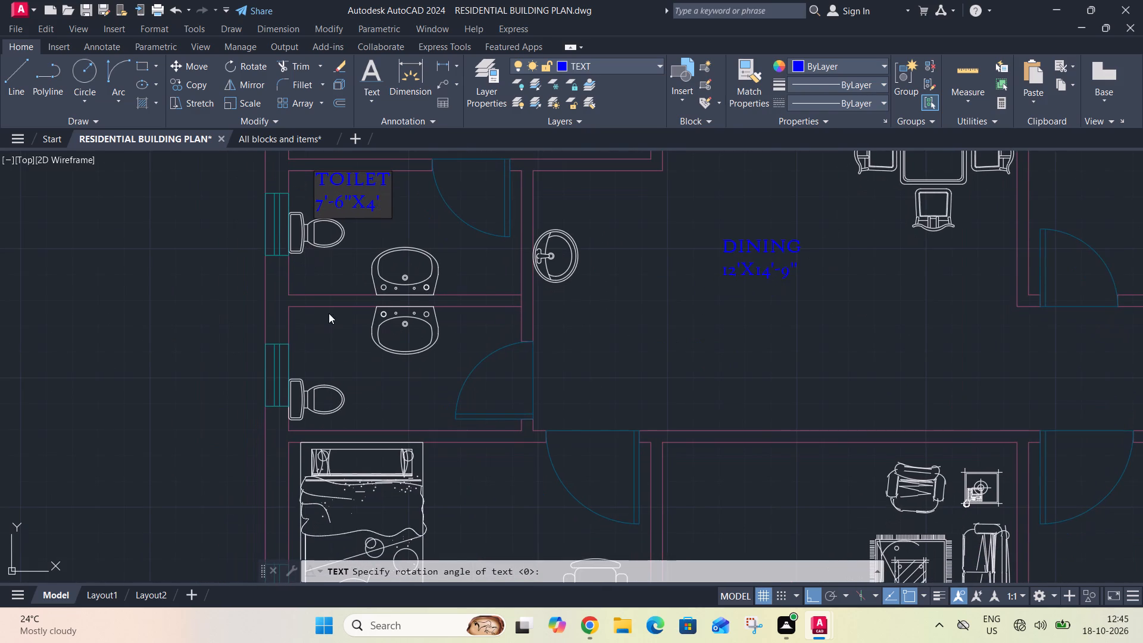
pyautogui.scroll(1, 342, 335)
pyautogui.click(356, 404)
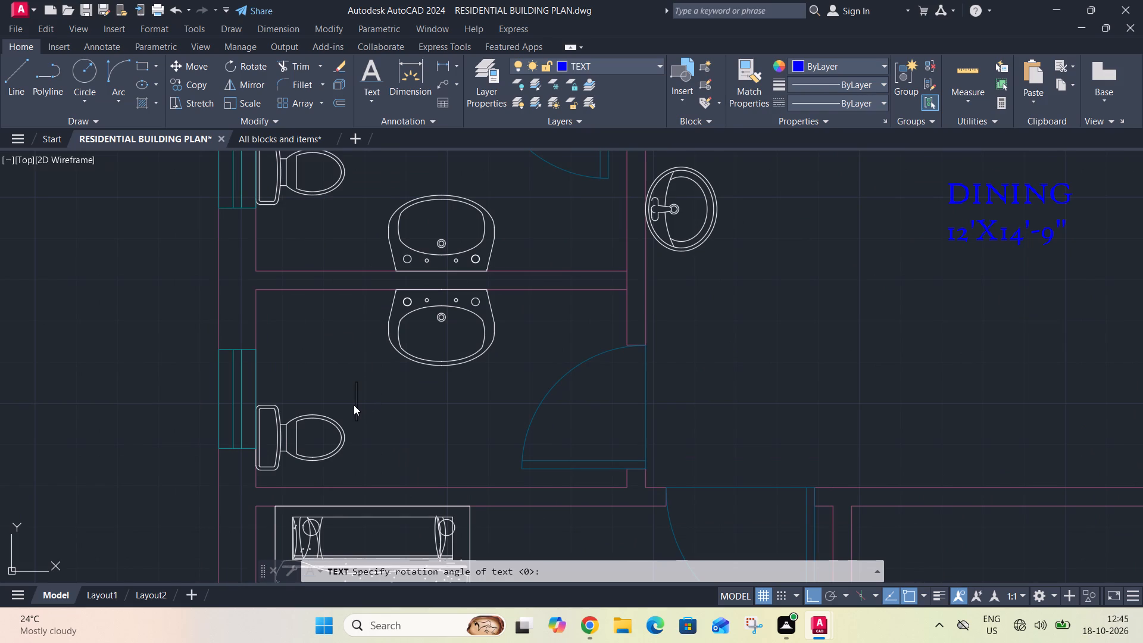
pyautogui.write('TOILET')
pyautogui.press('Return')
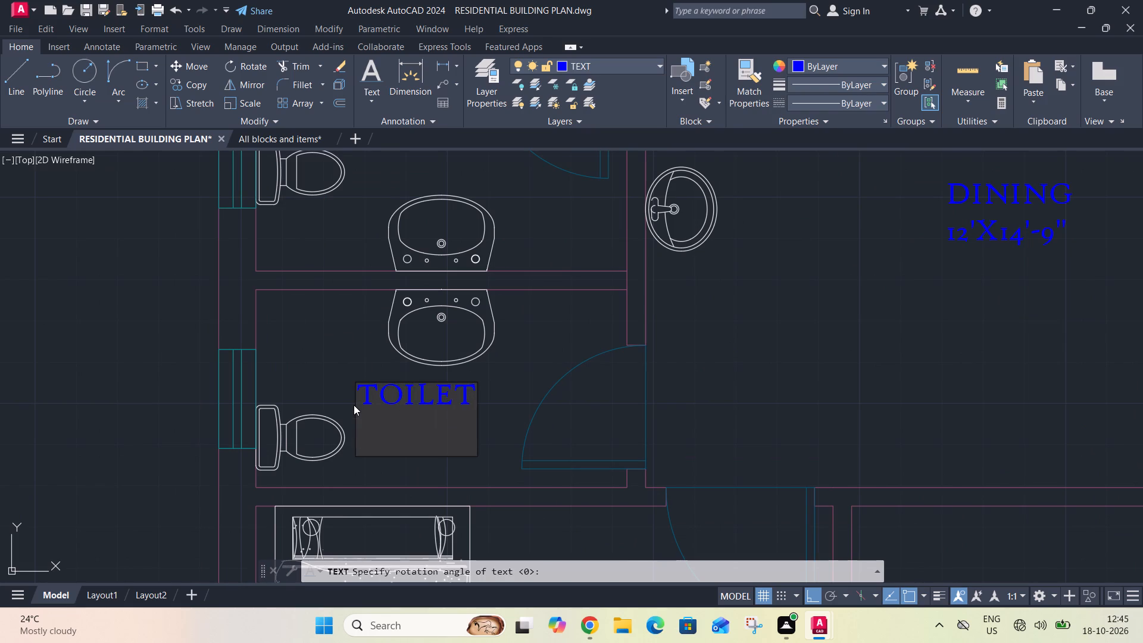
pyautogui.write("7'")
pyautogui.press('6')
pyautogui.press('BackSpace')
pyautogui.write('-6"')
pyautogui.press('x')
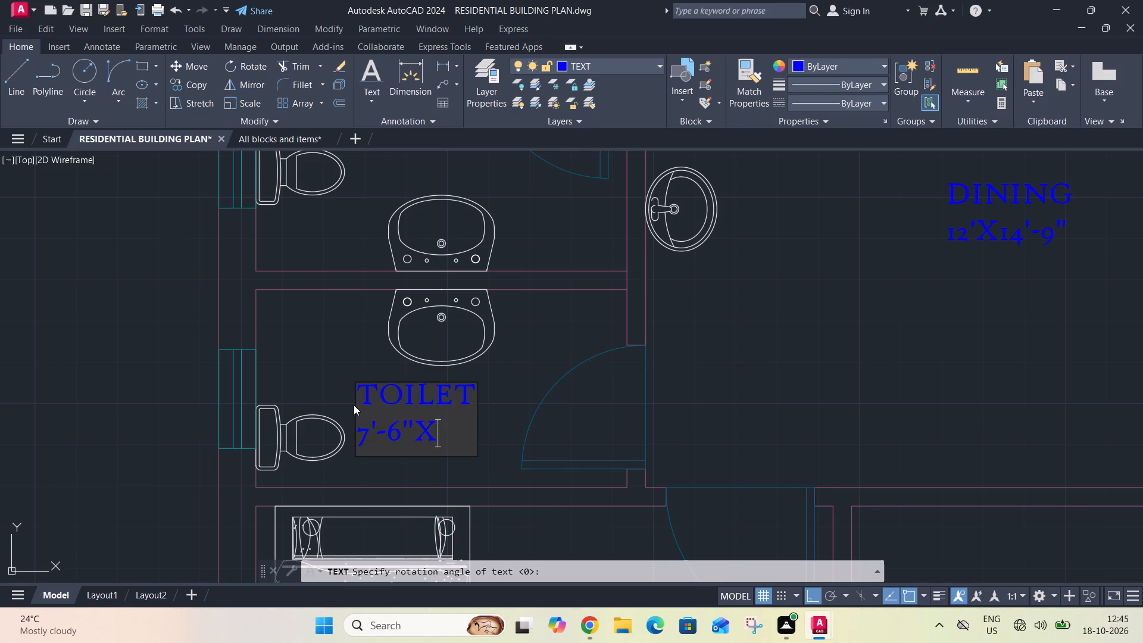
pyautogui.write("4'")
# Label the southwest bedroom BED ROOM below the bed, with 11'-8"X11'-5" on a second line.
pyautogui.scroll(-1, 401, 313)
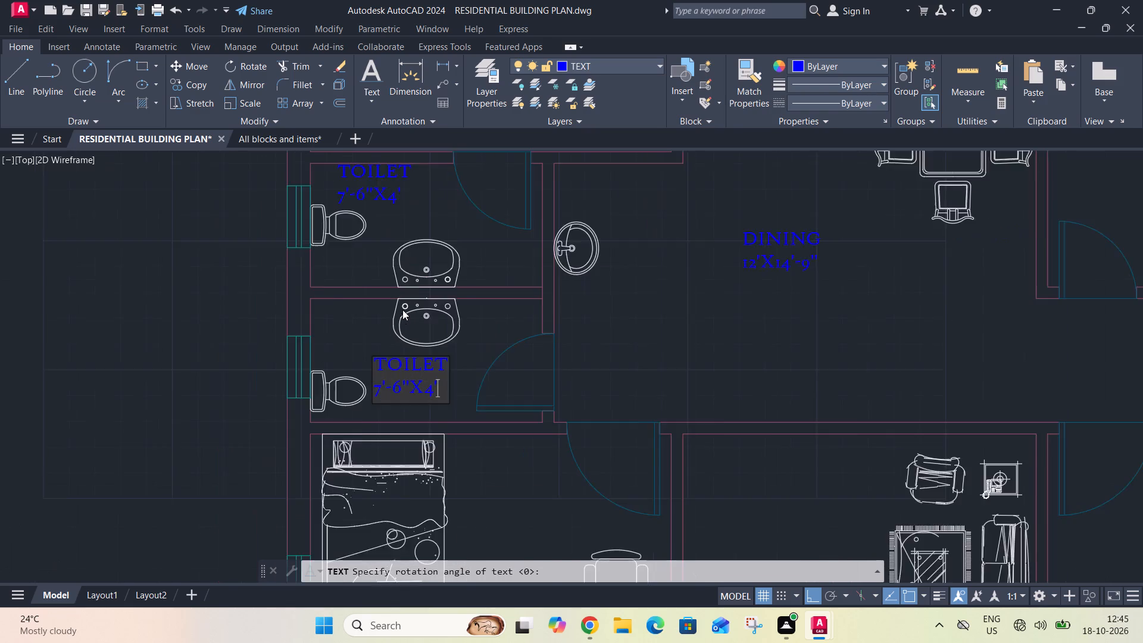
pyautogui.scroll(-1, 402, 310)
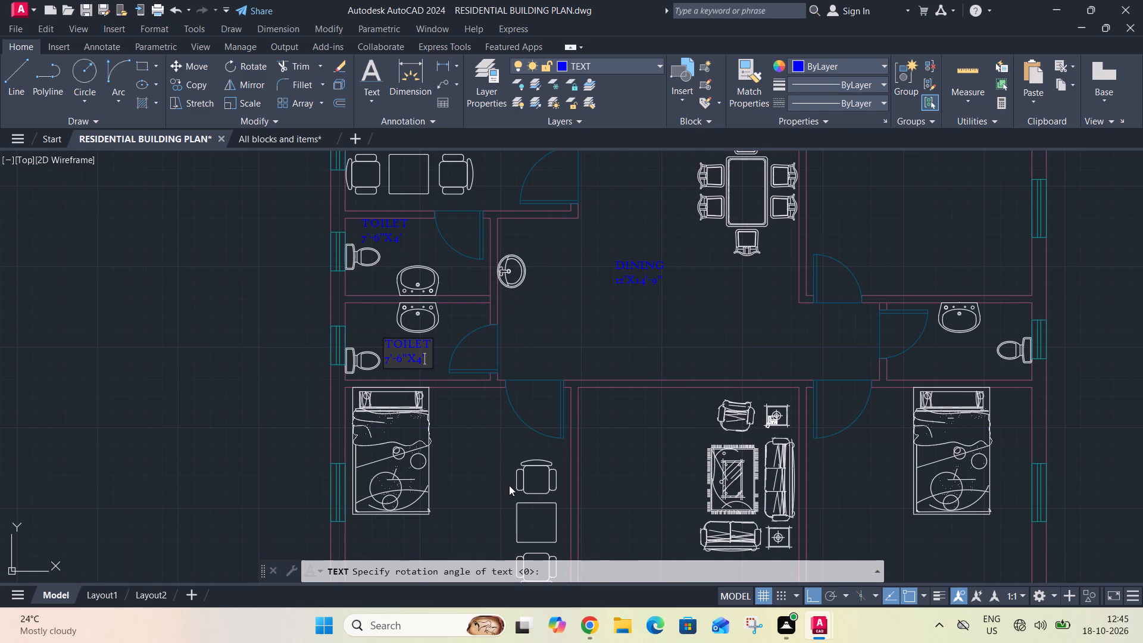
pyautogui.moveTo(510, 488); pyautogui.dragTo(569, 339, button='middle')
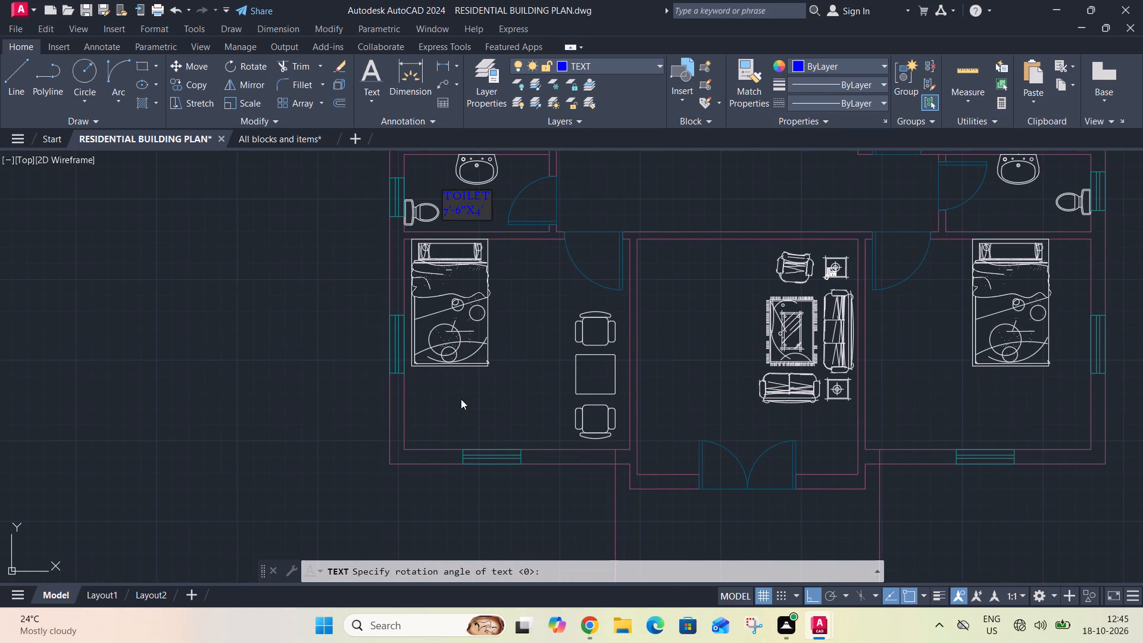
pyautogui.click(454, 398)
pyautogui.write('BEX')
pyautogui.press('BackSpace')
pyautogui.write('D R')
pyautogui.write('OOM')
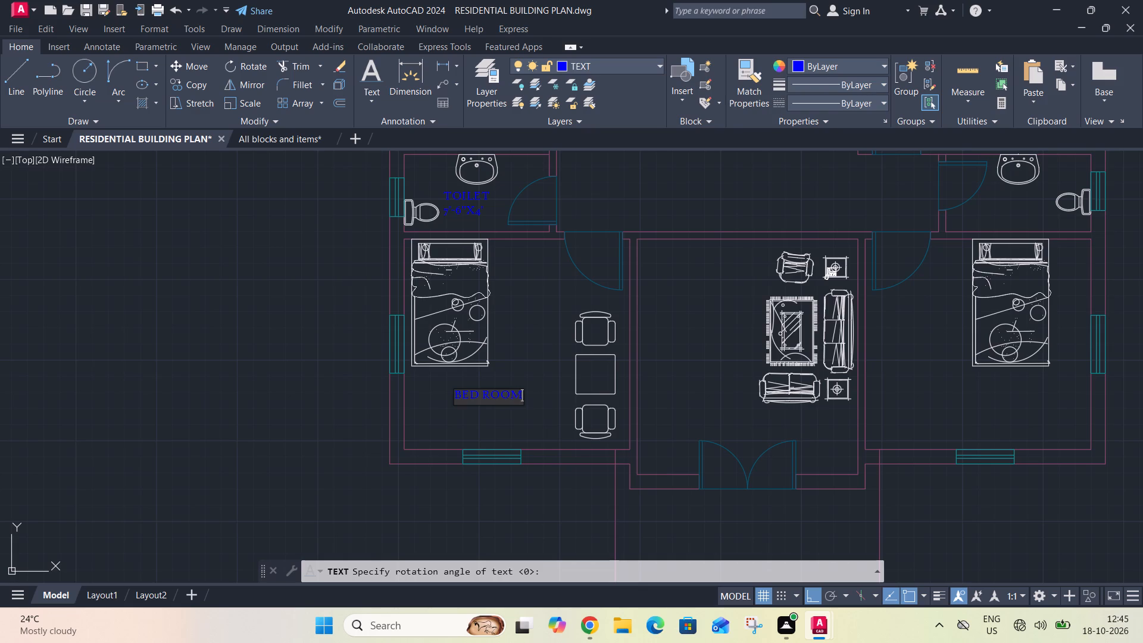
pyautogui.press('Return')
pyautogui.write("11'")
pyautogui.write('-8"X')
pyautogui.write("11'")
pyautogui.write('-5"')
# Label the room with the sofa set DRAWING, in its open western part, with 12'X12'-11" on a second line.
pyautogui.scroll(2, 636, 357)
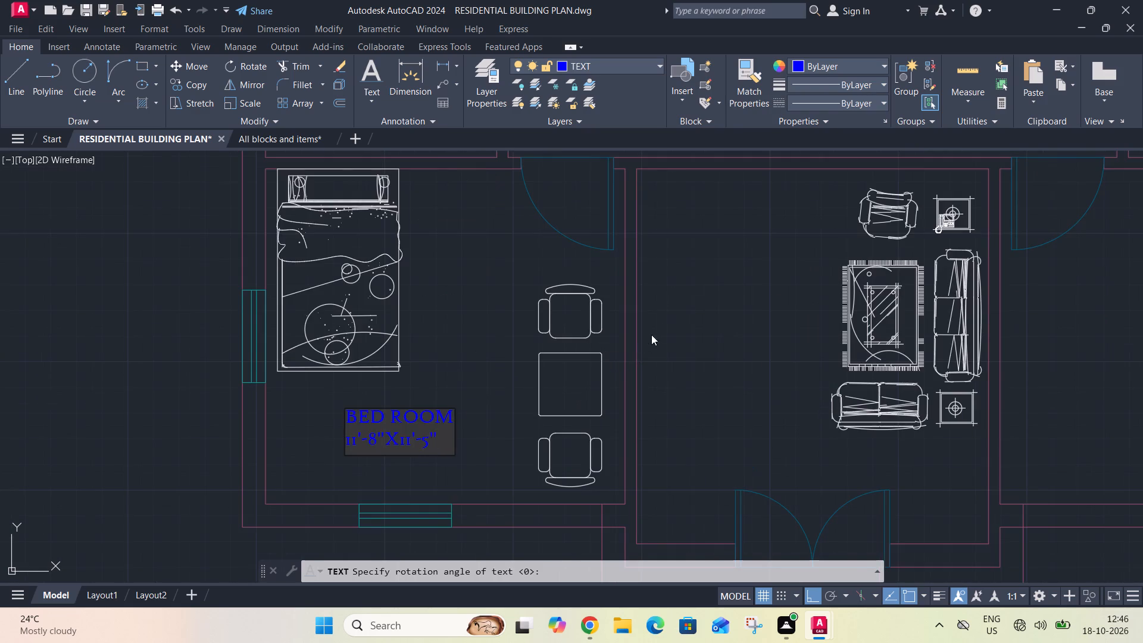
pyautogui.click(671, 313)
pyautogui.write('DRAW')
pyautogui.write('ING')
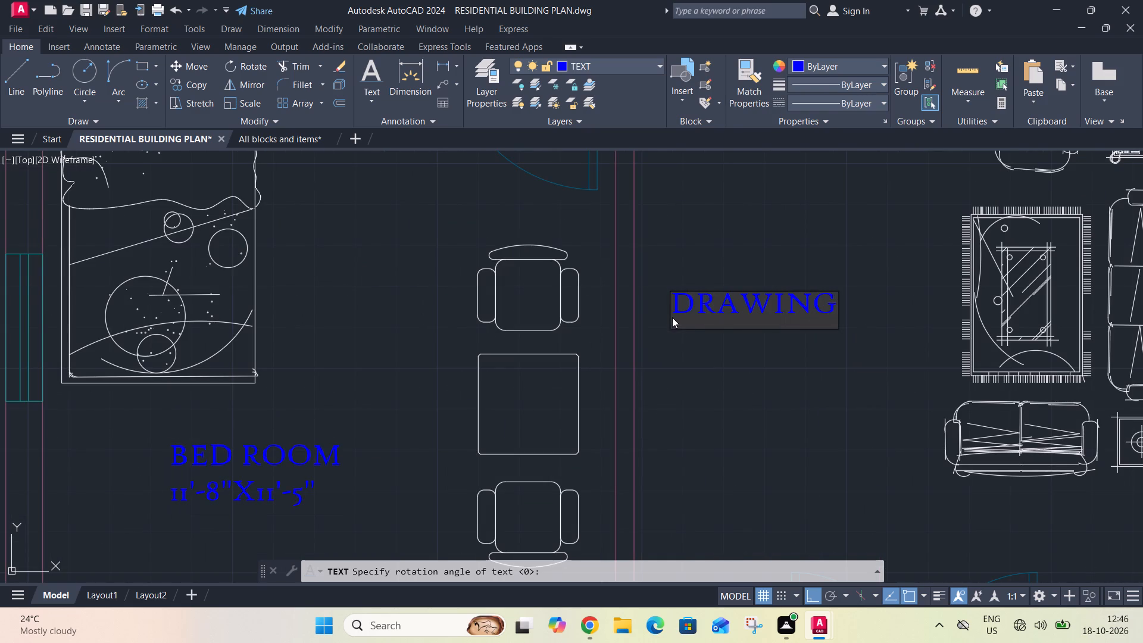
pyautogui.press('Return')
pyautogui.write("12'X")
pyautogui.write('12\'-11"')
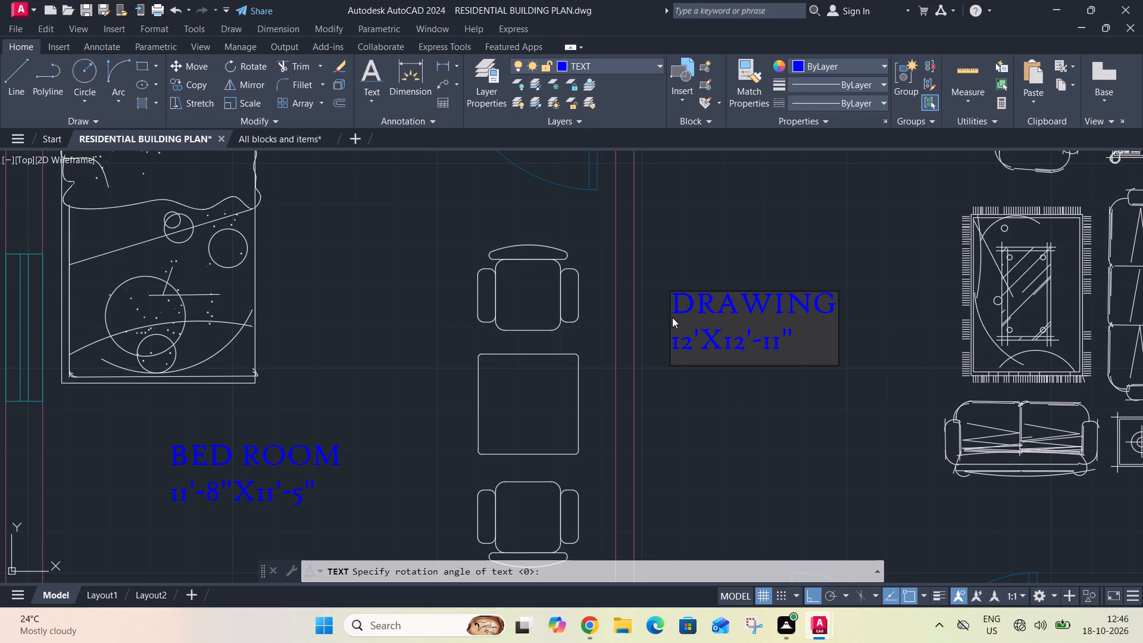
# Label the porch outside the double entrance door SIT OUT, with 13'-8"X7' on a second line.
pyautogui.scroll(-2, 664, 329)
pyautogui.scroll(-1, 723, 385)
pyautogui.moveTo(706, 342); pyautogui.dragTo(679, 299, button='middle')
pyautogui.scroll(2, 679, 425)
pyautogui.click(685, 422)
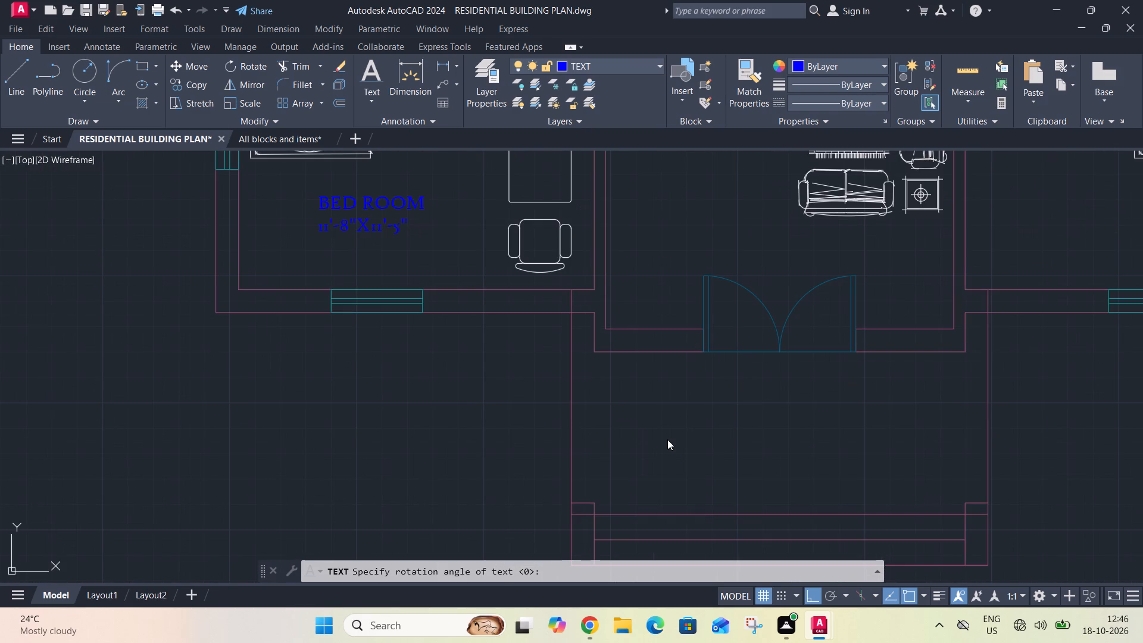
pyautogui.write('SIT OU')
pyautogui.press('y')
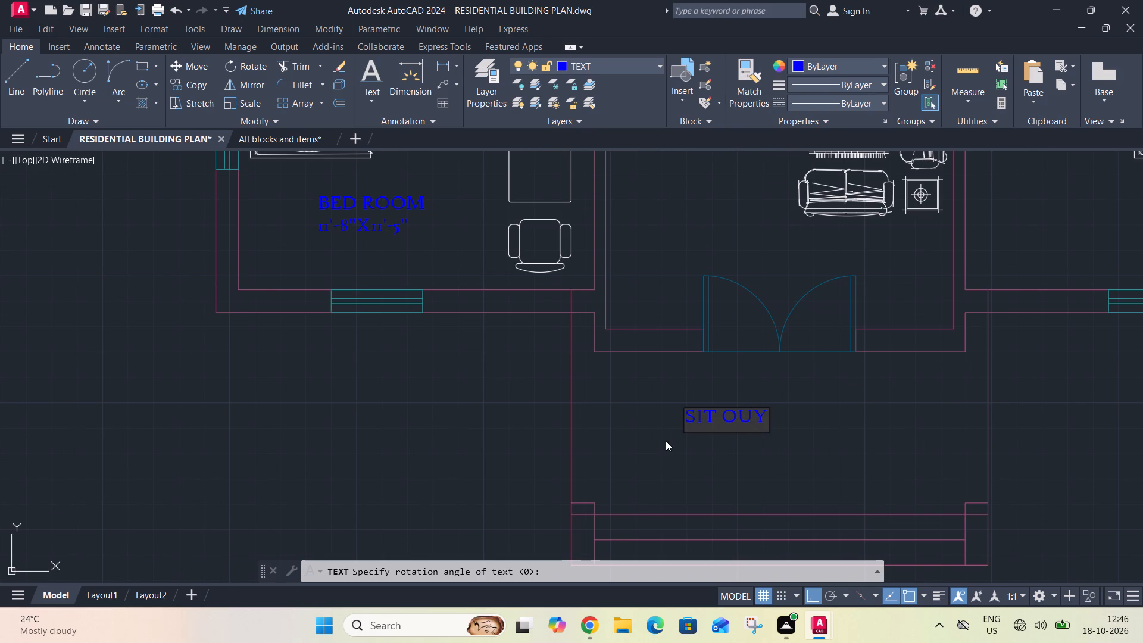
pyautogui.press('BackSpace')
pyautogui.press('t')
pyautogui.press('Return')
pyautogui.write('13\'-8"X')
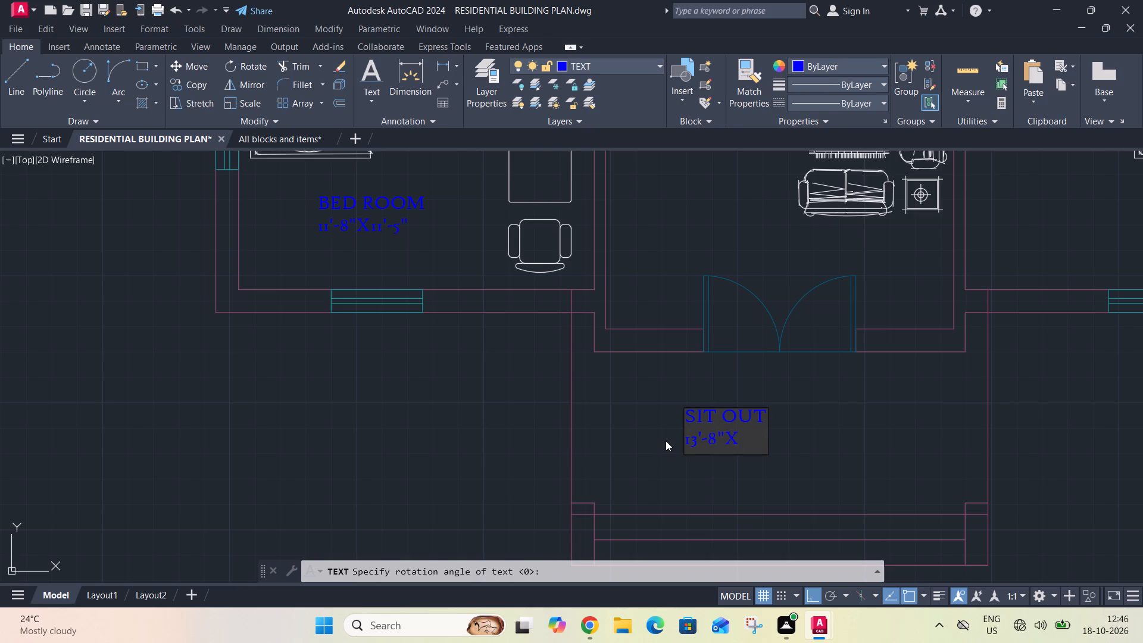
pyautogui.write("7'")
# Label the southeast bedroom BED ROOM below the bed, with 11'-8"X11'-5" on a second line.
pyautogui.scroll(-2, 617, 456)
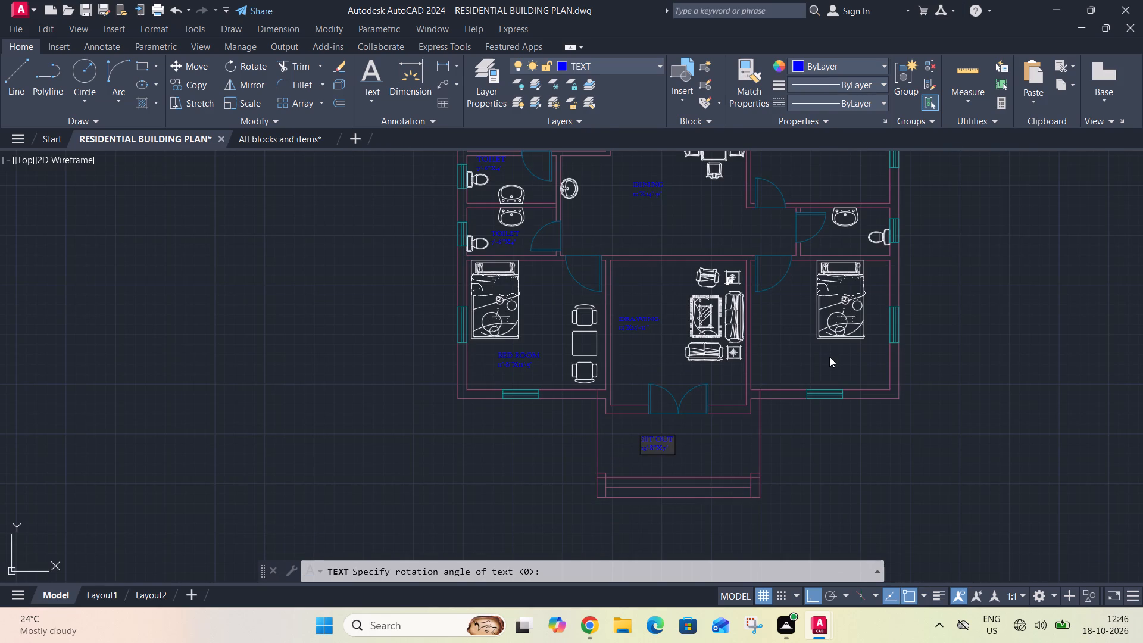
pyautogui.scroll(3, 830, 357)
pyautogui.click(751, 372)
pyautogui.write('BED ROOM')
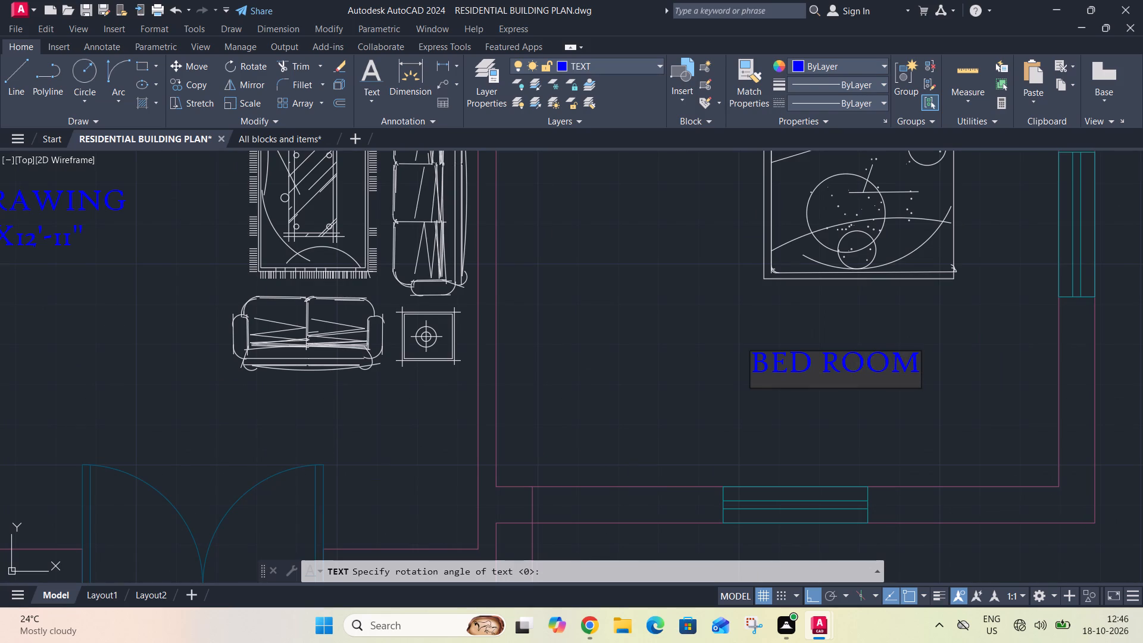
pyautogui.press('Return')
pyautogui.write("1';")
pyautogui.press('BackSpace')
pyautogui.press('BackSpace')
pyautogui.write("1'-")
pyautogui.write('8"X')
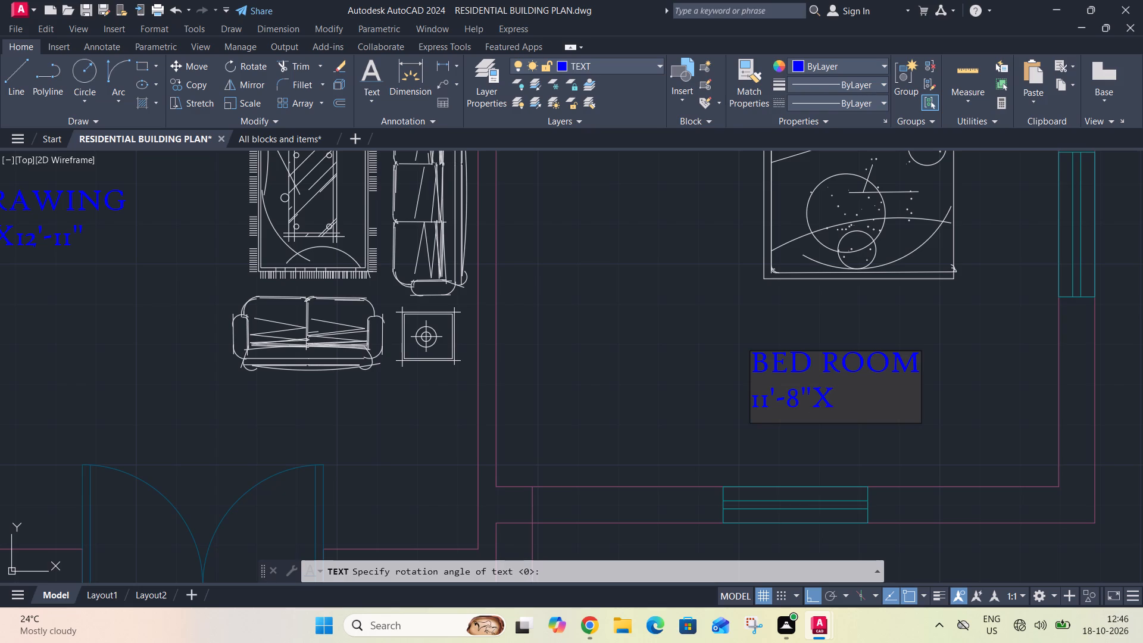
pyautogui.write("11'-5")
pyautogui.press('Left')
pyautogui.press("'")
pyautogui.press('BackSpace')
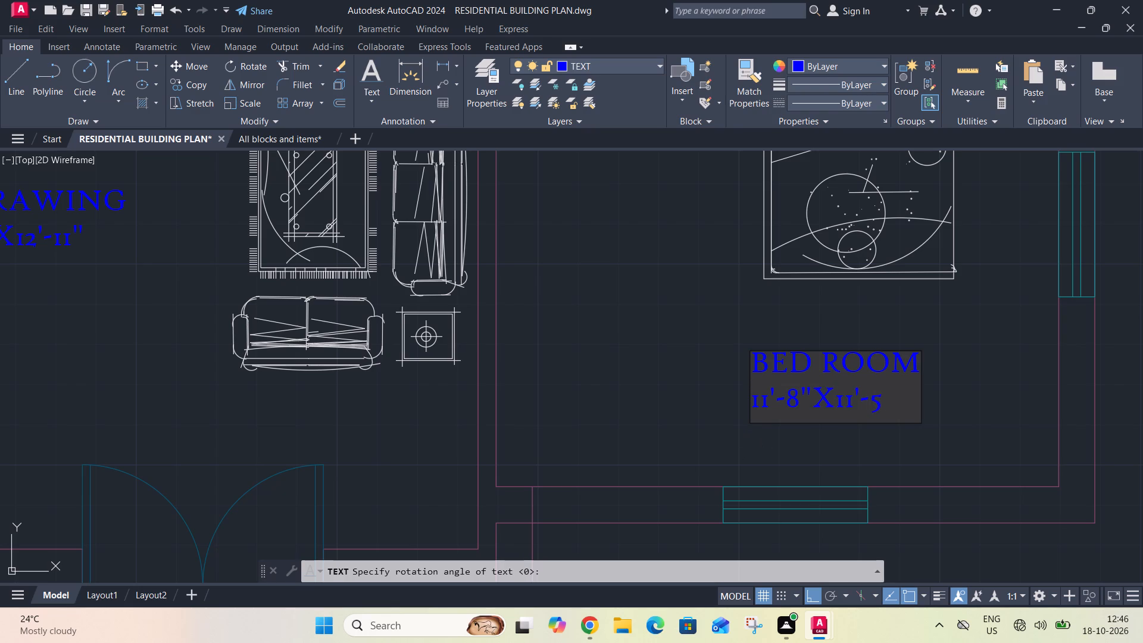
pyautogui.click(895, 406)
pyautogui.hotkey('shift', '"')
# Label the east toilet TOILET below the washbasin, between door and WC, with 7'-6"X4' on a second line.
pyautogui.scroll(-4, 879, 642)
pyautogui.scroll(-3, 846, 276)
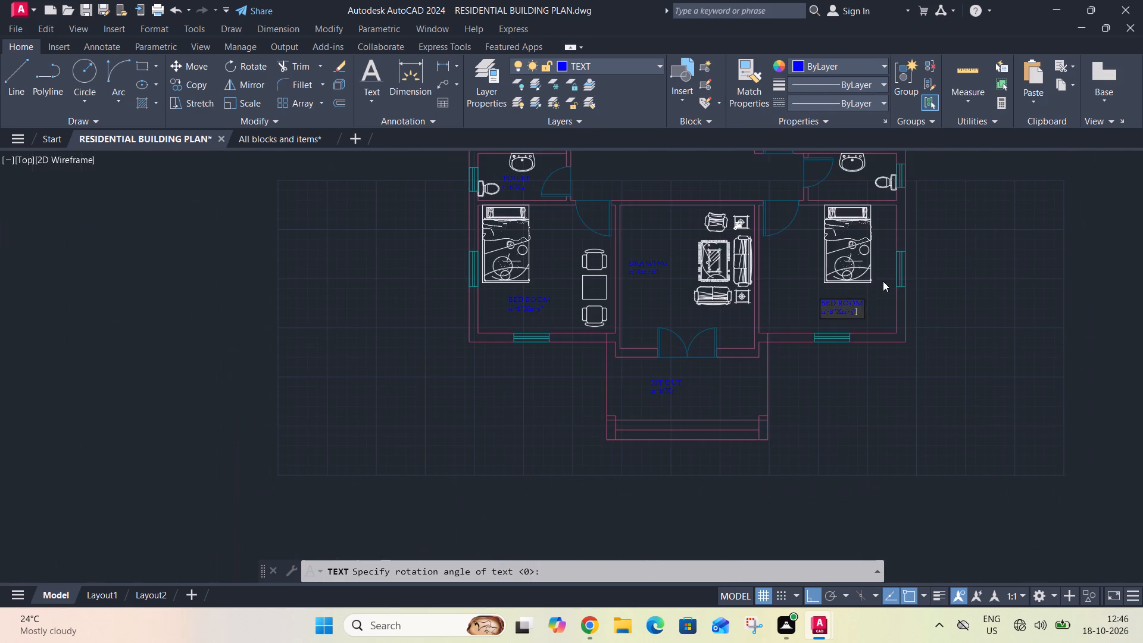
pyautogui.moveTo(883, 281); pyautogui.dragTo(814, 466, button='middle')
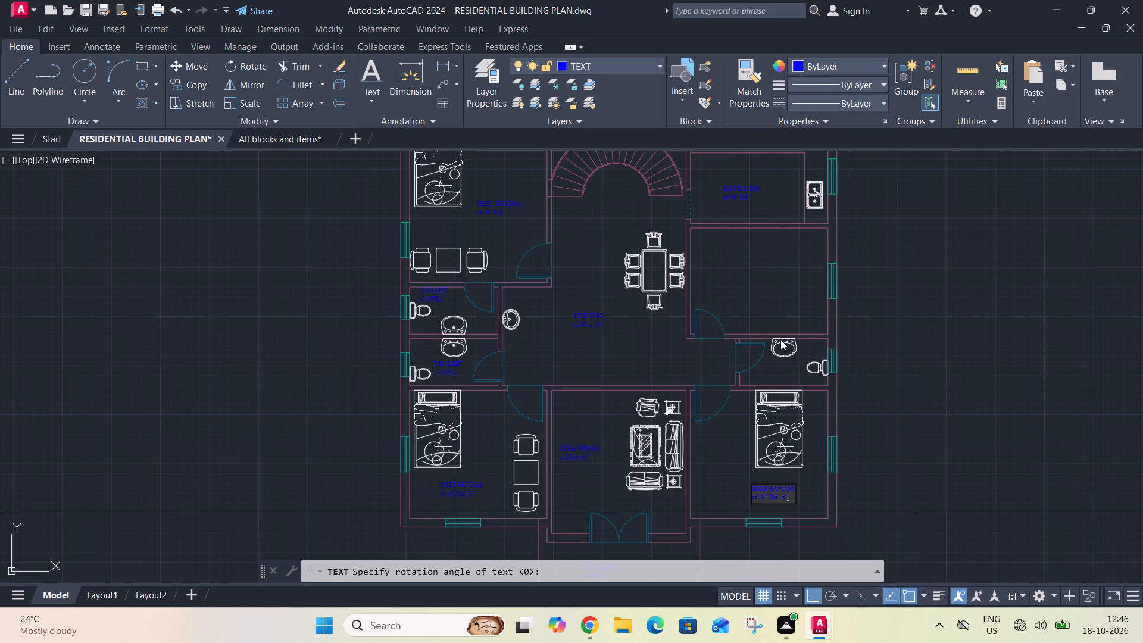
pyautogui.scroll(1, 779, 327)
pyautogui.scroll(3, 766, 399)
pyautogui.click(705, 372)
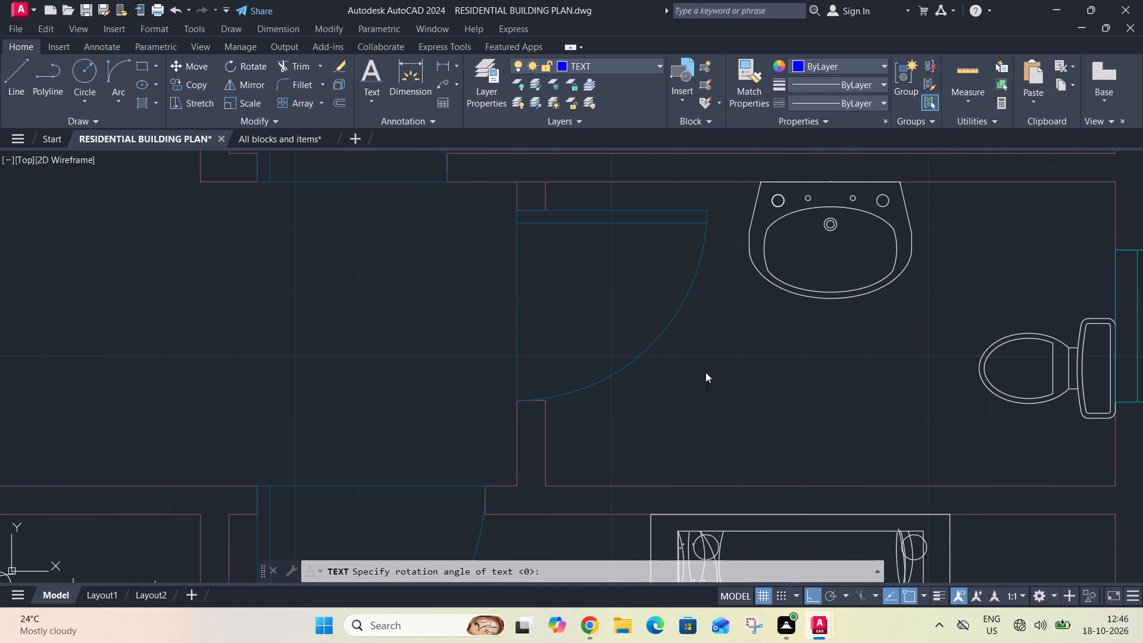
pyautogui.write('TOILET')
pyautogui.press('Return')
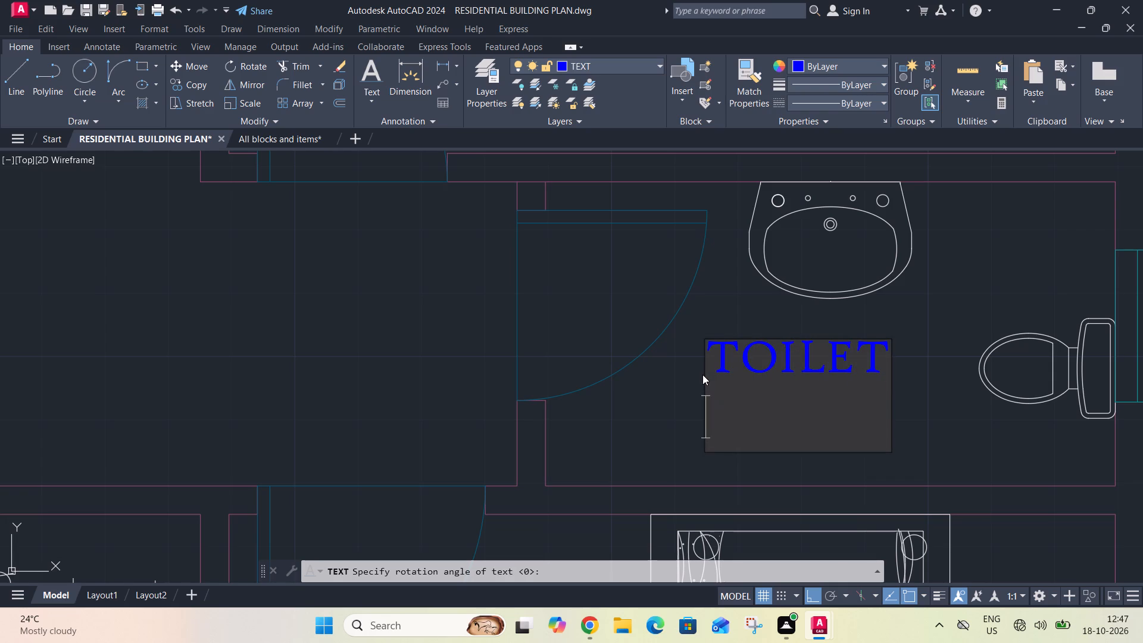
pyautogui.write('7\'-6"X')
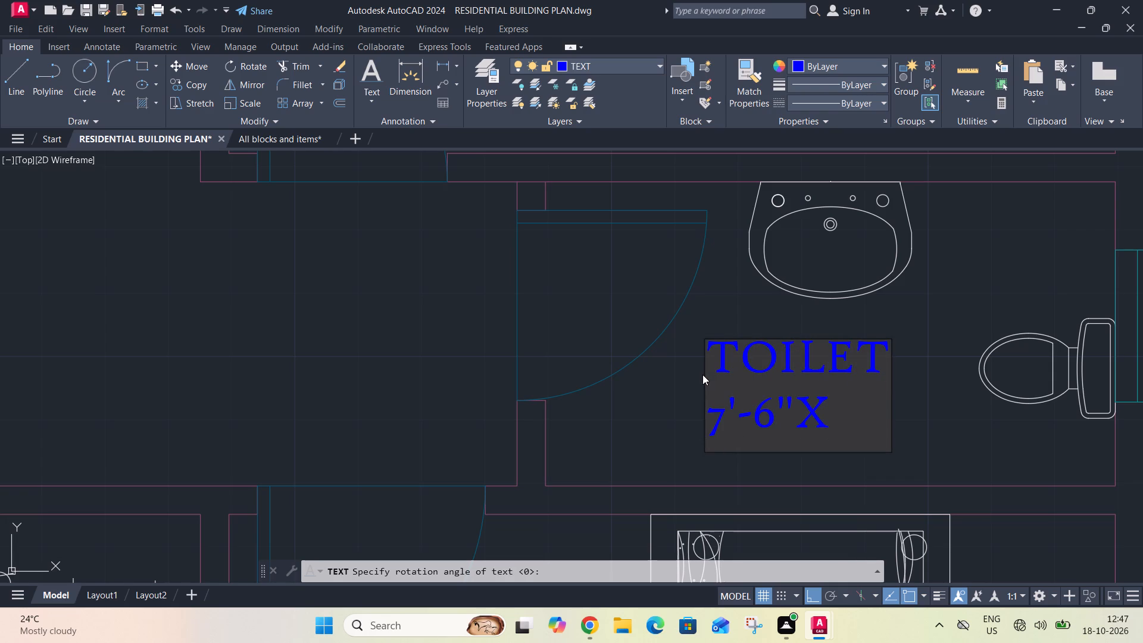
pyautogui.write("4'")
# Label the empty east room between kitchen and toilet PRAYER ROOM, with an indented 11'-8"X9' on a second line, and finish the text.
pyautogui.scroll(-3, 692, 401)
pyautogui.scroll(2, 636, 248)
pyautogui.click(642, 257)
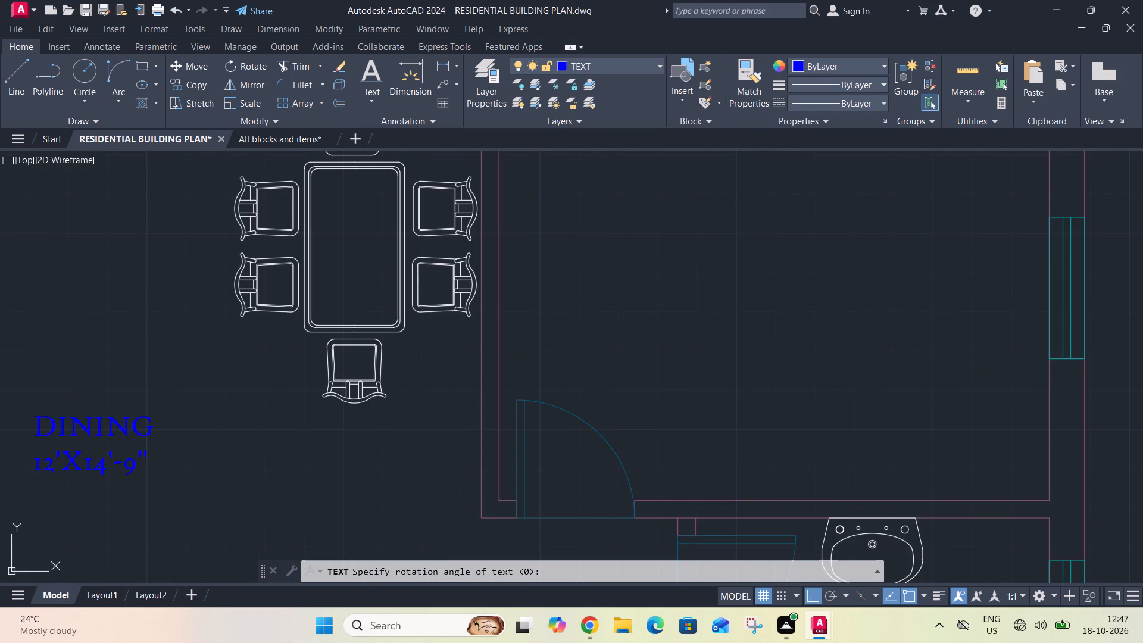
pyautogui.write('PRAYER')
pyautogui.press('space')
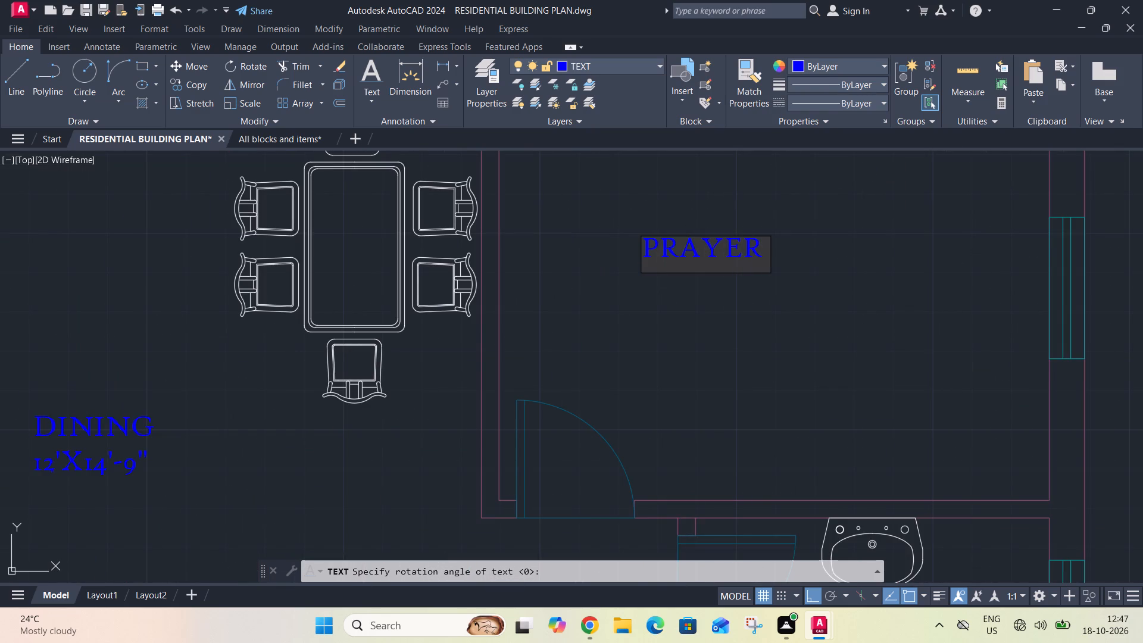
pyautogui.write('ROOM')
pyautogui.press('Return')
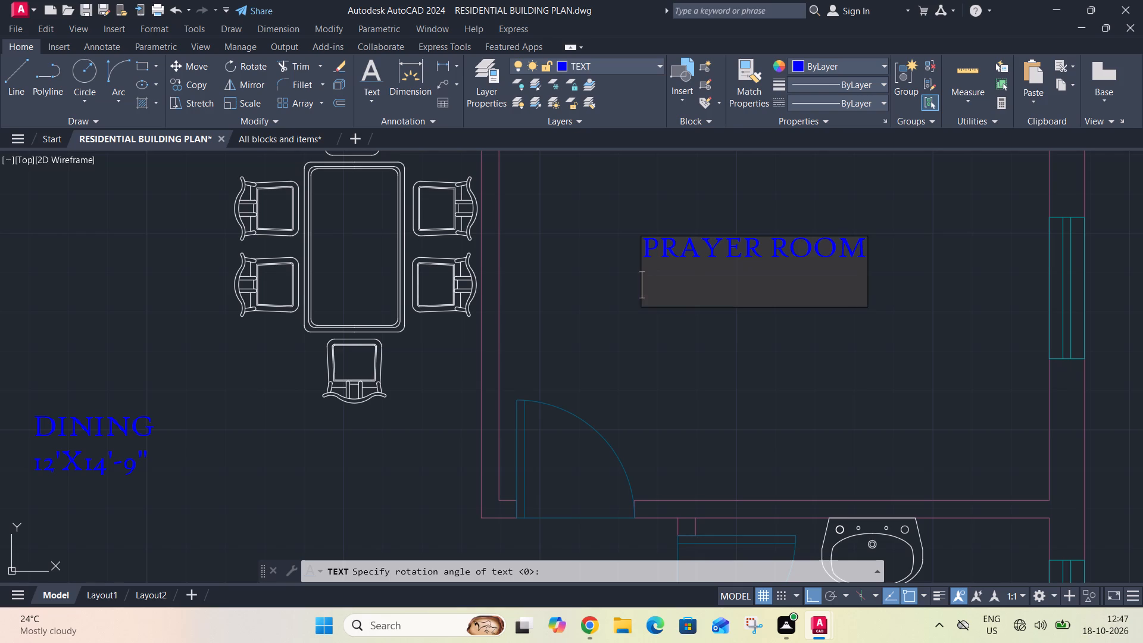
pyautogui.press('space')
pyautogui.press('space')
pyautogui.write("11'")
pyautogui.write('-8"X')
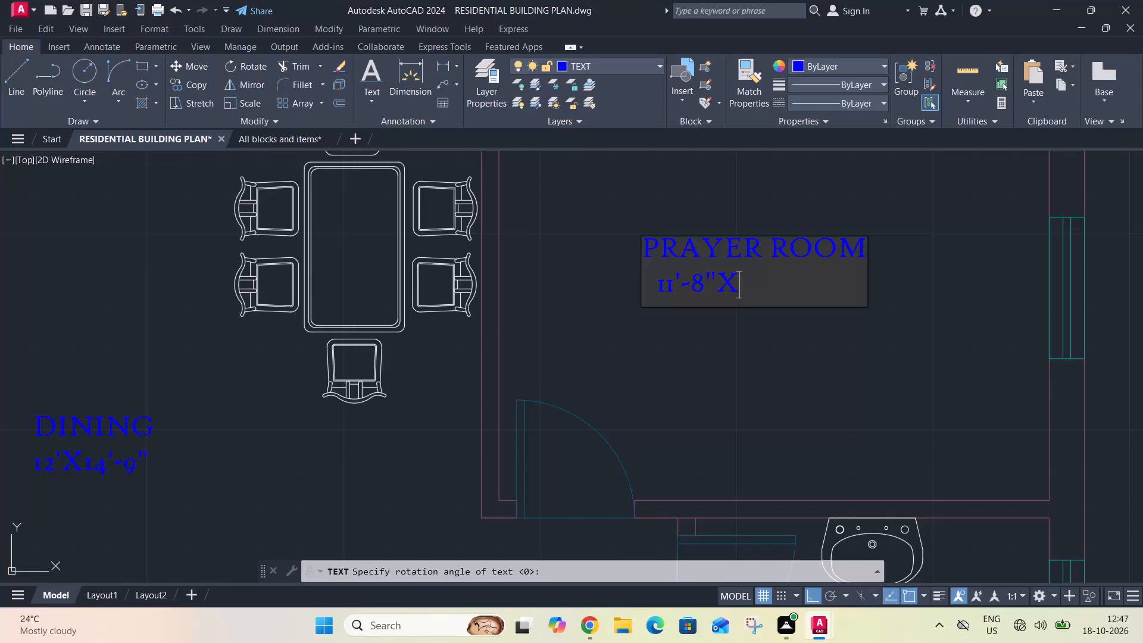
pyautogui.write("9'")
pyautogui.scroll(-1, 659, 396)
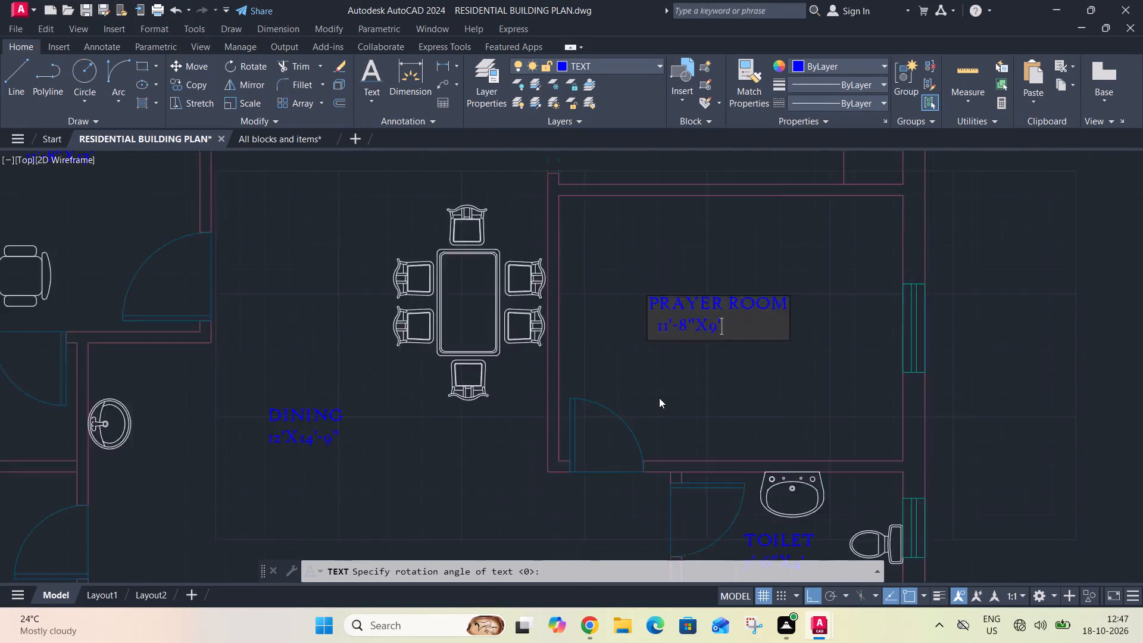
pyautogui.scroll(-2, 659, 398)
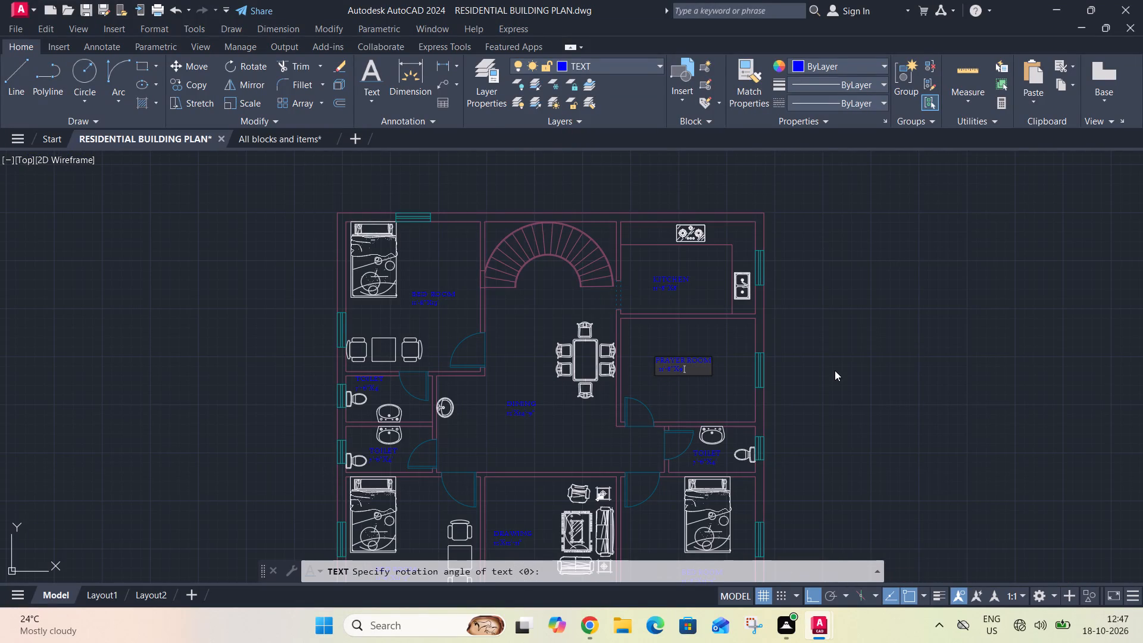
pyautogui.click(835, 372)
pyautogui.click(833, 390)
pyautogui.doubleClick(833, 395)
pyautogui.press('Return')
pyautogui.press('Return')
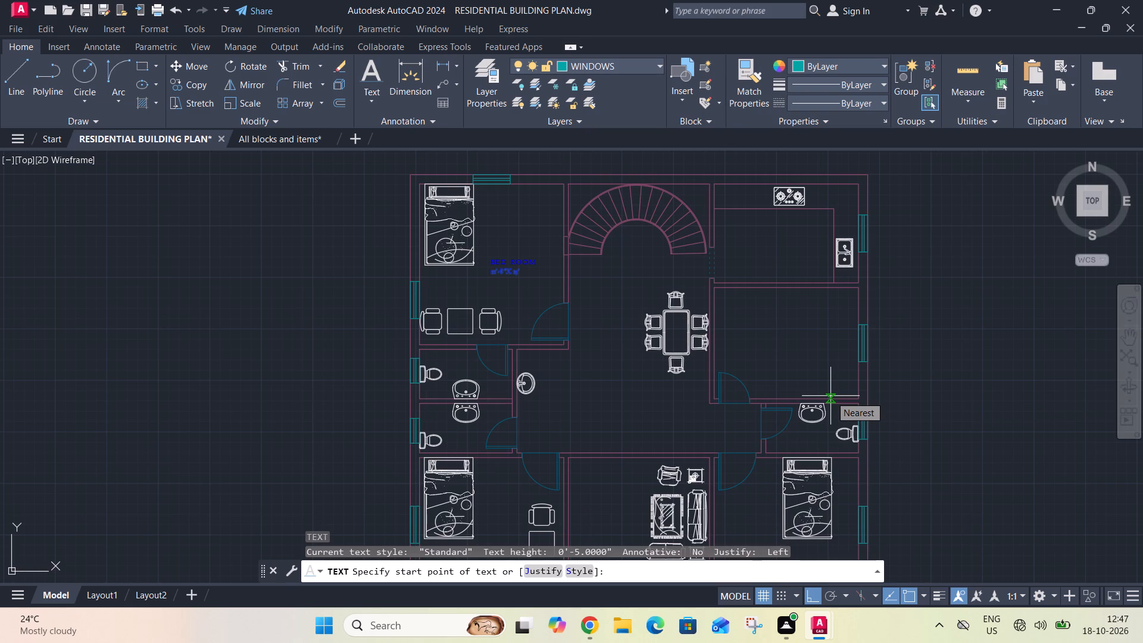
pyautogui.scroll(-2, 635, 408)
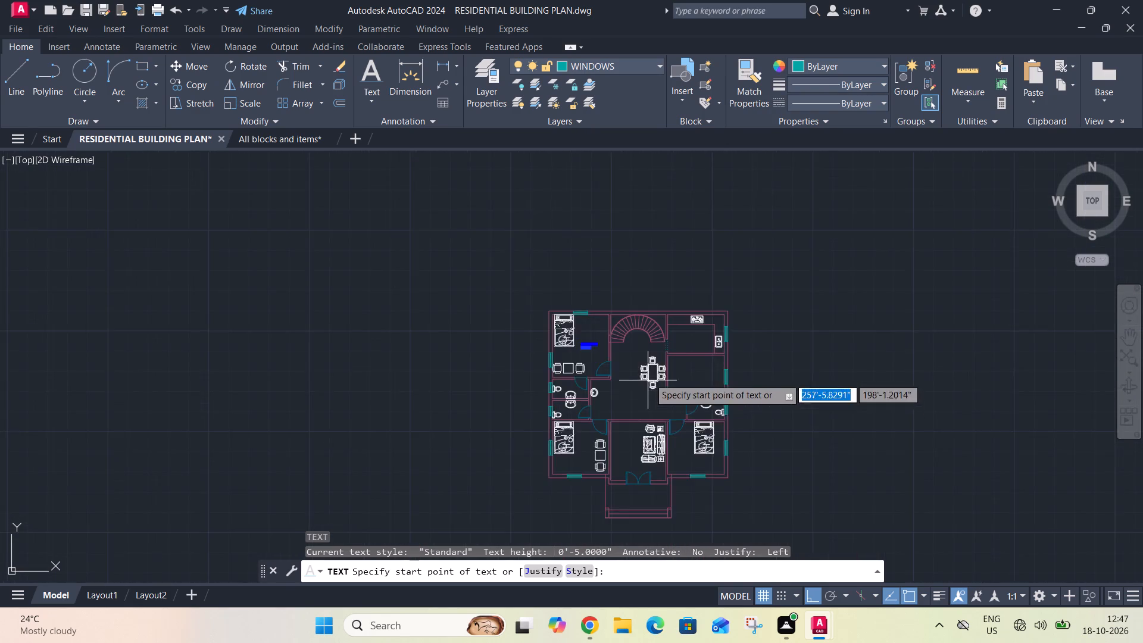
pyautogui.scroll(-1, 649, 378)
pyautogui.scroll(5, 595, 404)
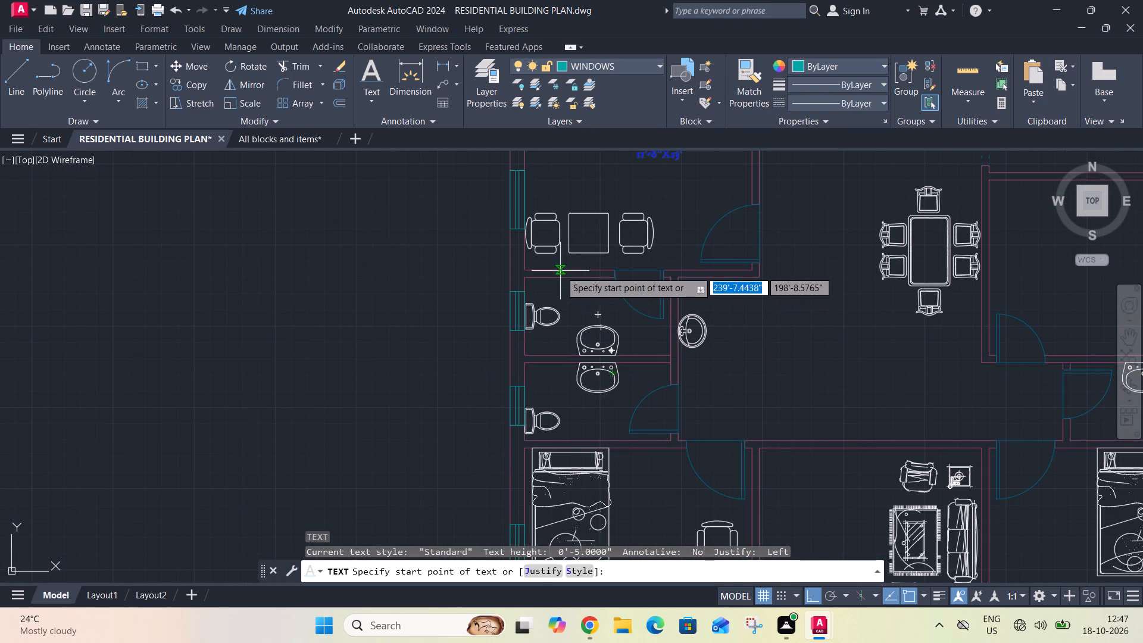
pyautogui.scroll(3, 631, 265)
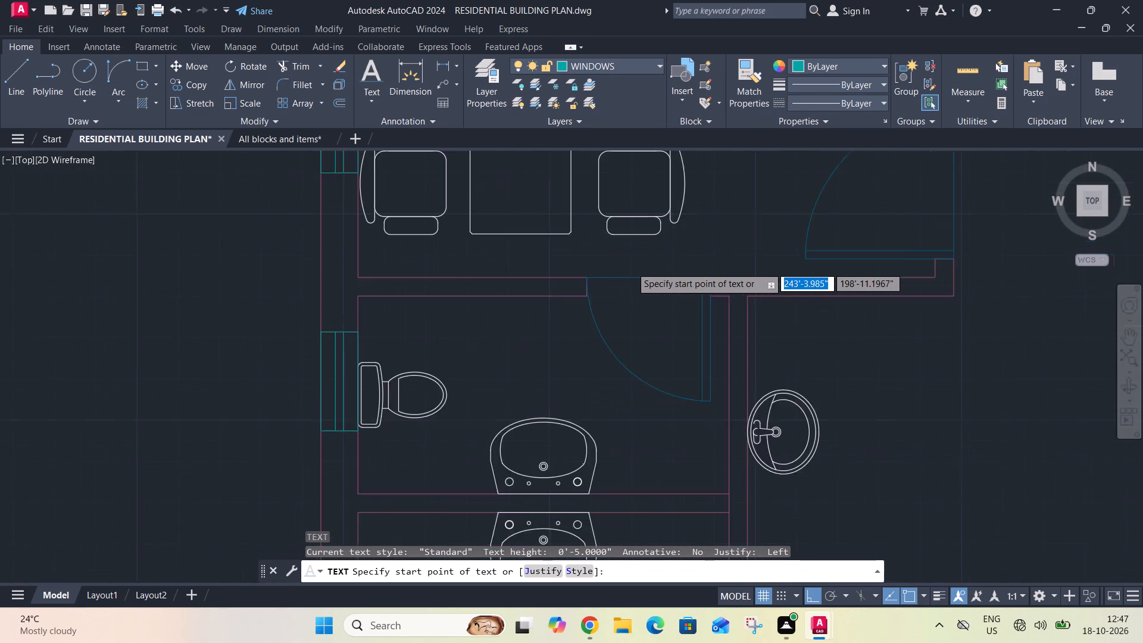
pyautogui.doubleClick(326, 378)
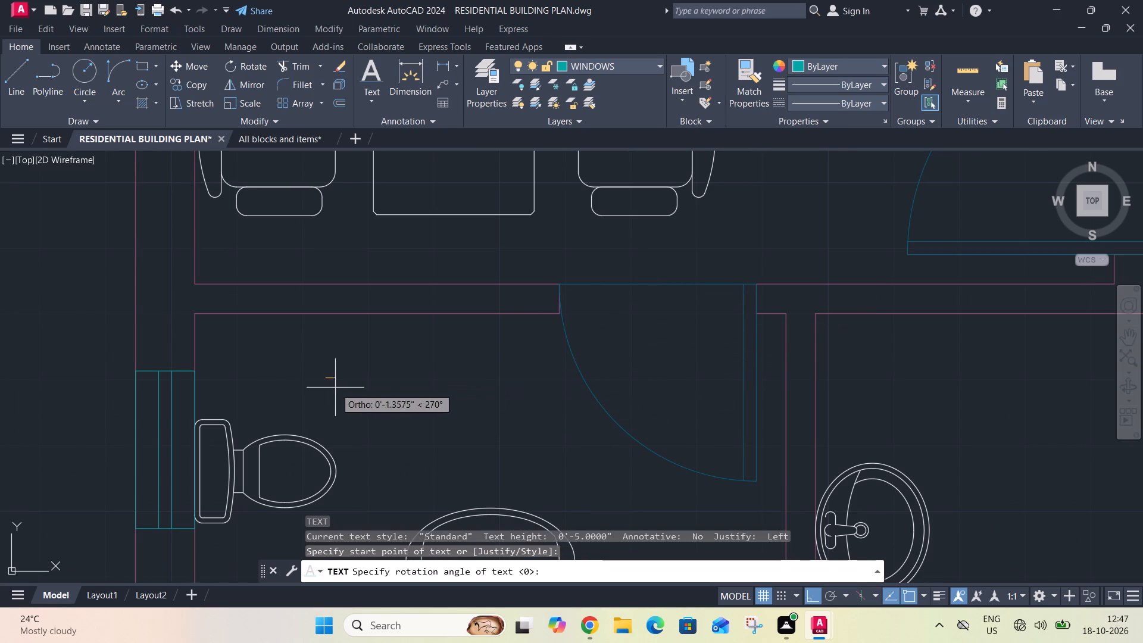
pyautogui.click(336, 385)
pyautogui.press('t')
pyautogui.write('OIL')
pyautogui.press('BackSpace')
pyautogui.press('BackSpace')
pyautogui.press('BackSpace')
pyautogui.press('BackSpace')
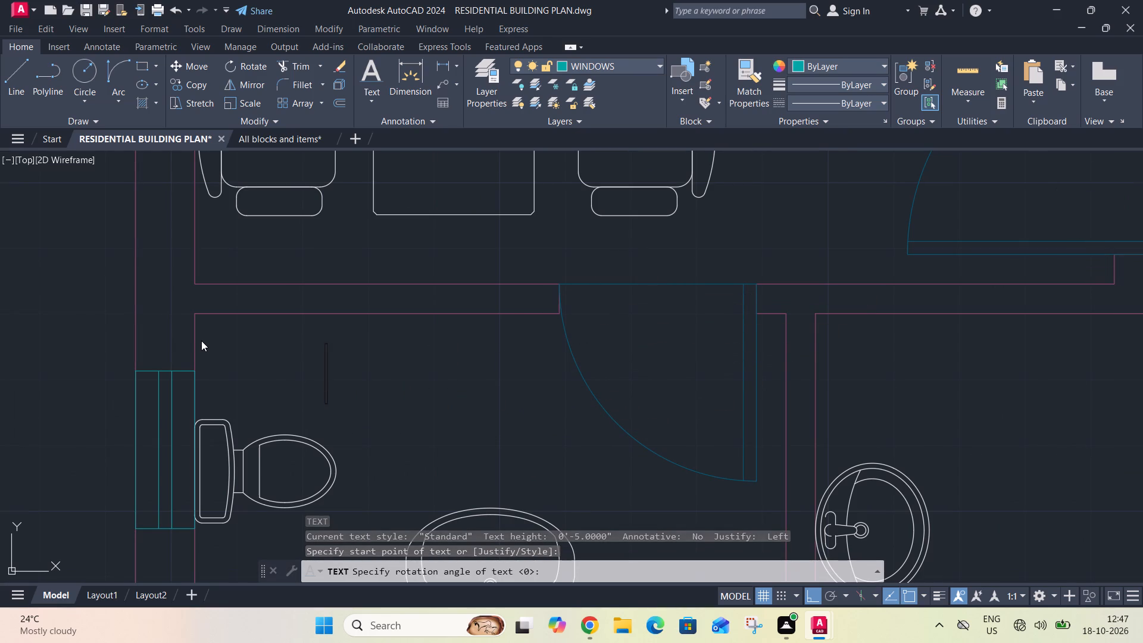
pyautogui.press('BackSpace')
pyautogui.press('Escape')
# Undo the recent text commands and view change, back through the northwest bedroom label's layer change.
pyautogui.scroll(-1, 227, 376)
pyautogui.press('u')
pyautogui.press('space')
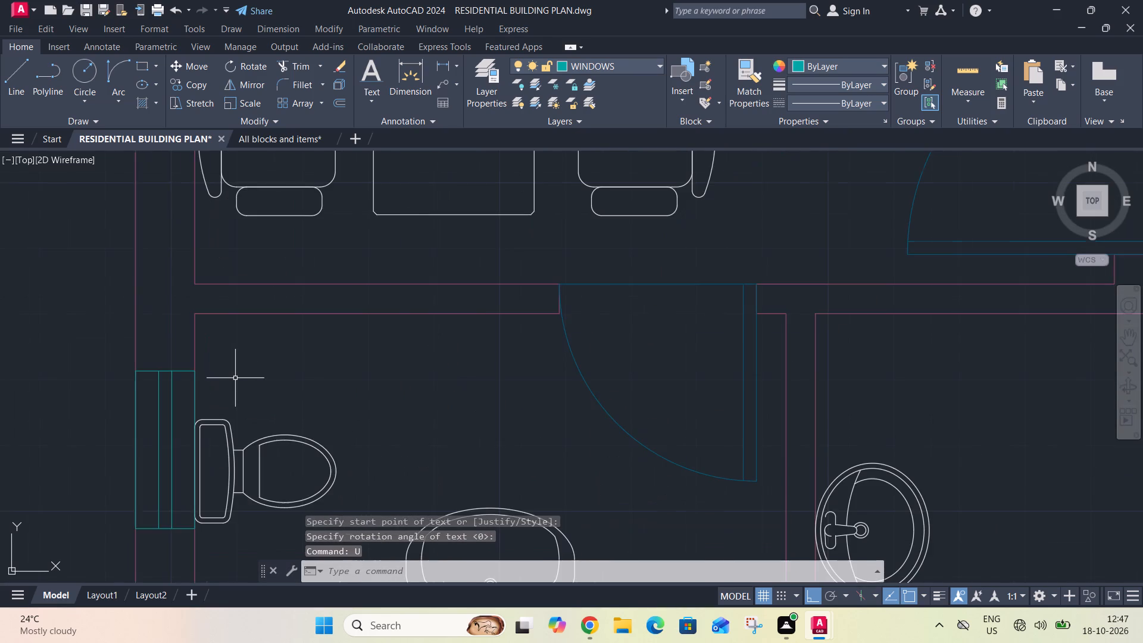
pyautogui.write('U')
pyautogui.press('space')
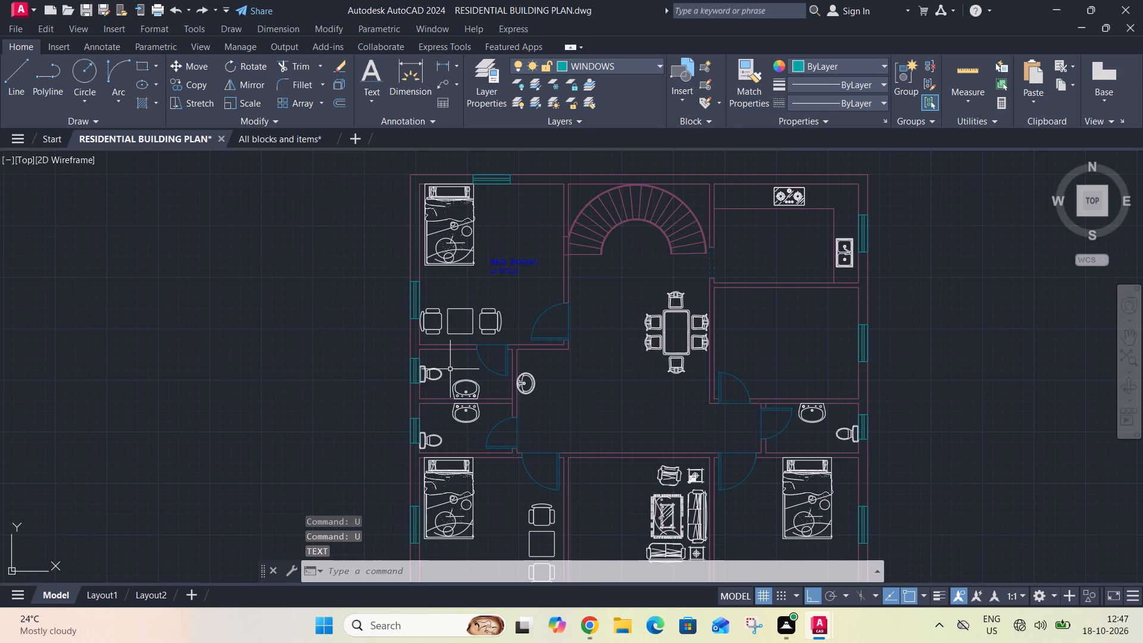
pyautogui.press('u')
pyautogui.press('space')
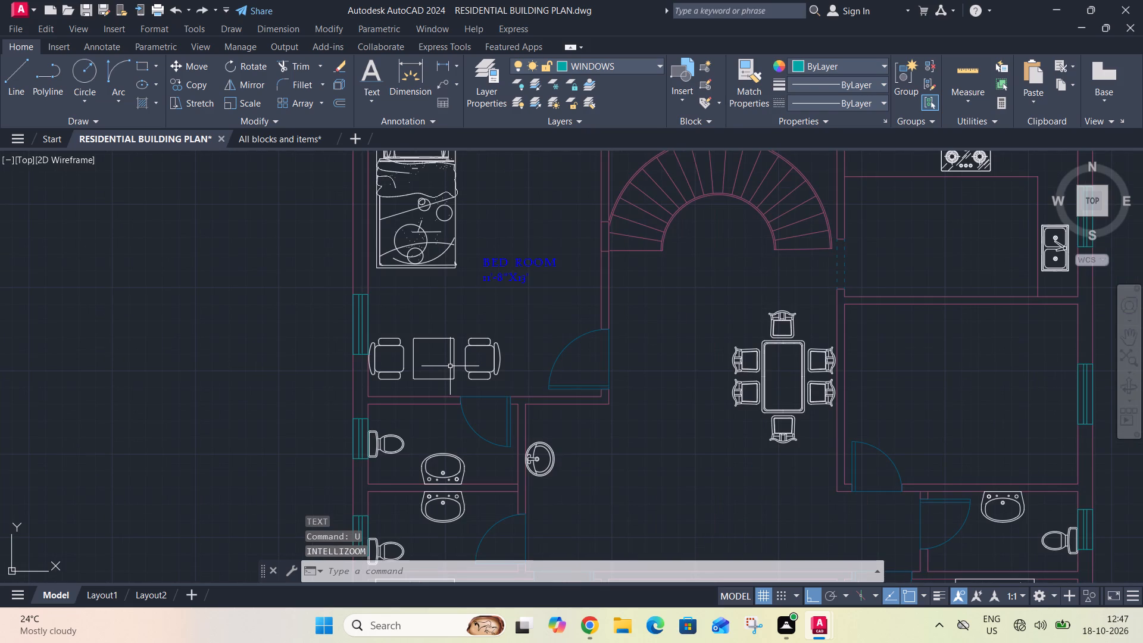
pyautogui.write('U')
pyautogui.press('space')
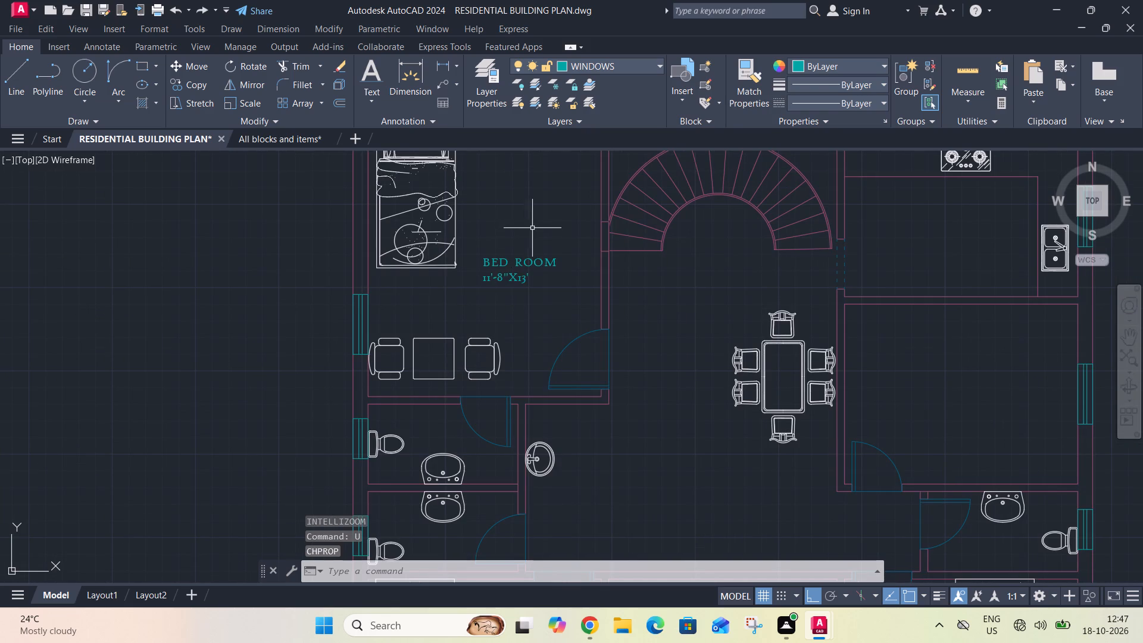
# Move the northwest bedroom's two-line BED ROOM label to the TEXT layer and clear the selection.
pyautogui.moveTo(533, 229); pyautogui.dragTo(533, 235)
pyautogui.click(495, 281)
pyautogui.click(611, 59)
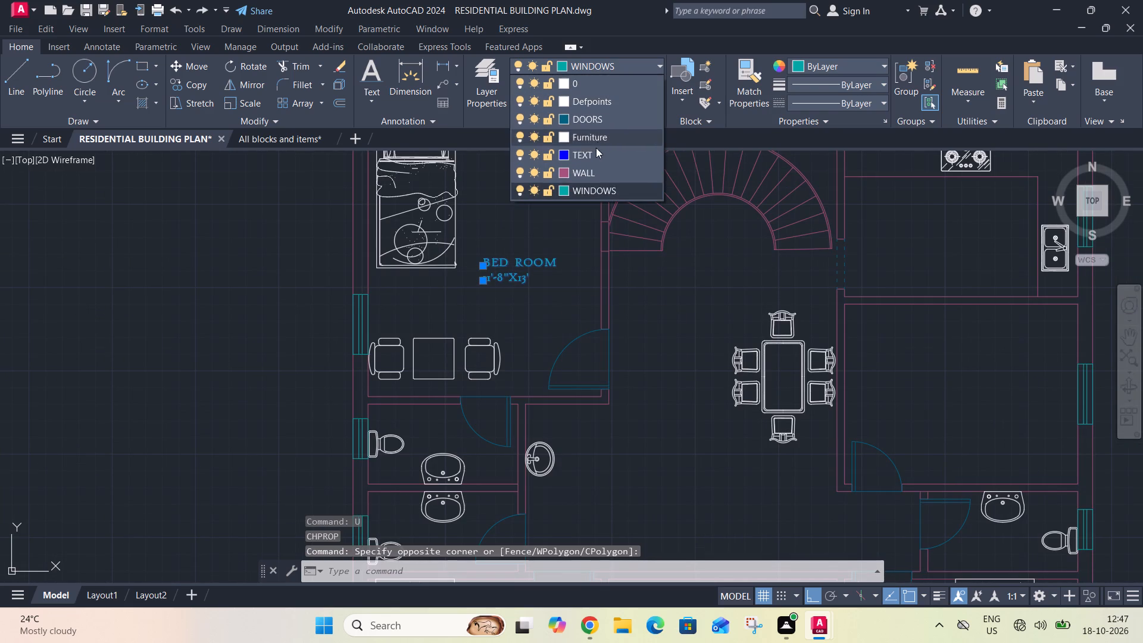
pyautogui.click(594, 158)
pyautogui.press('Escape')
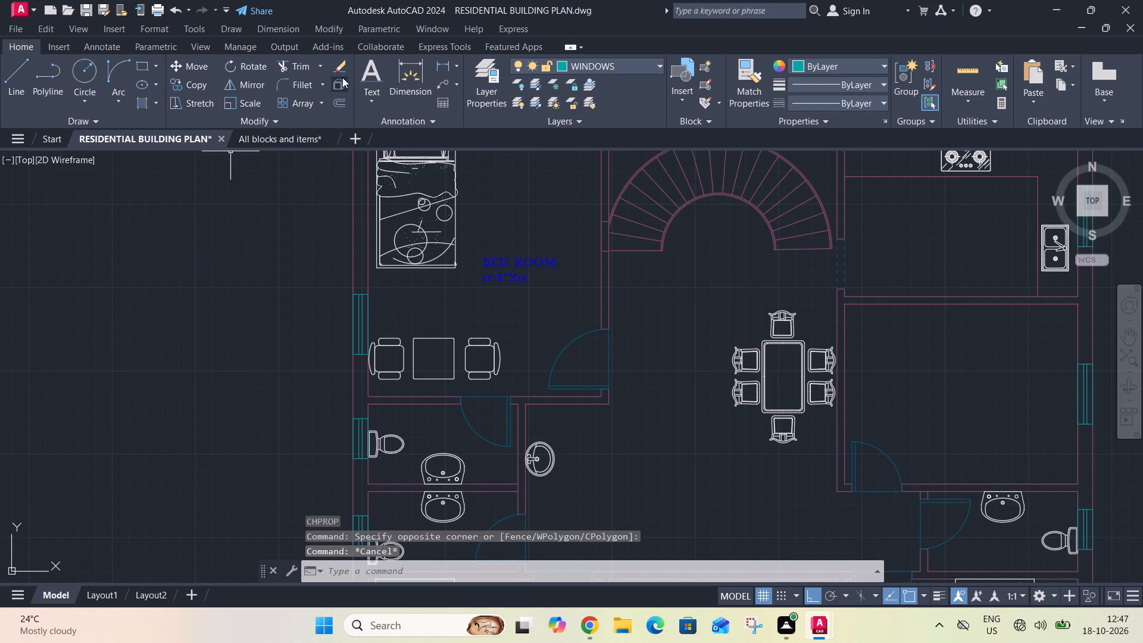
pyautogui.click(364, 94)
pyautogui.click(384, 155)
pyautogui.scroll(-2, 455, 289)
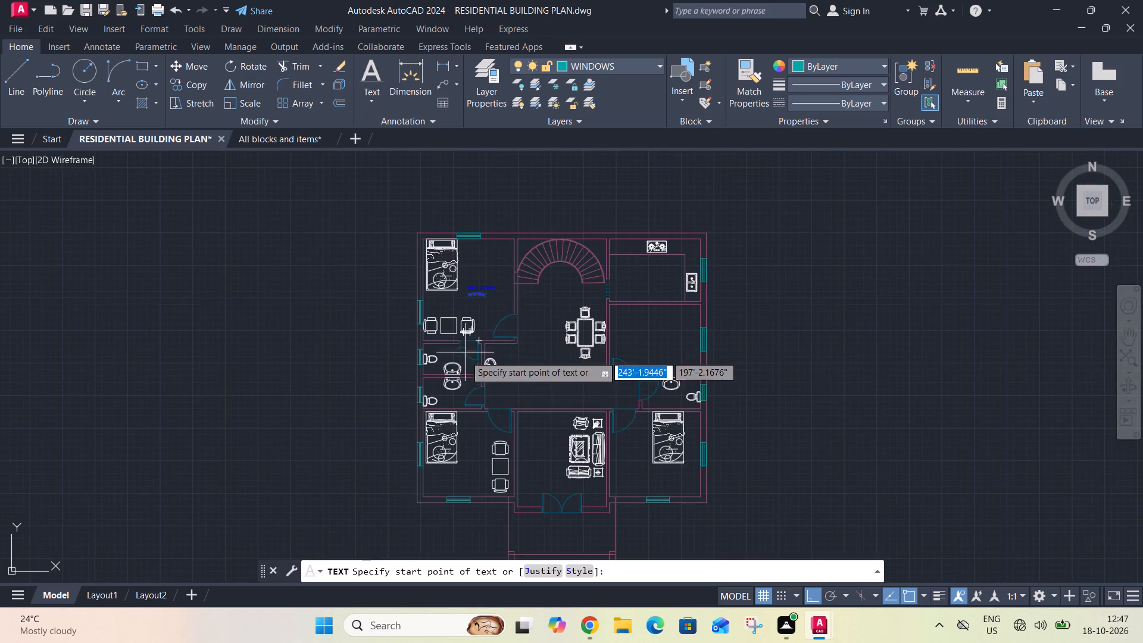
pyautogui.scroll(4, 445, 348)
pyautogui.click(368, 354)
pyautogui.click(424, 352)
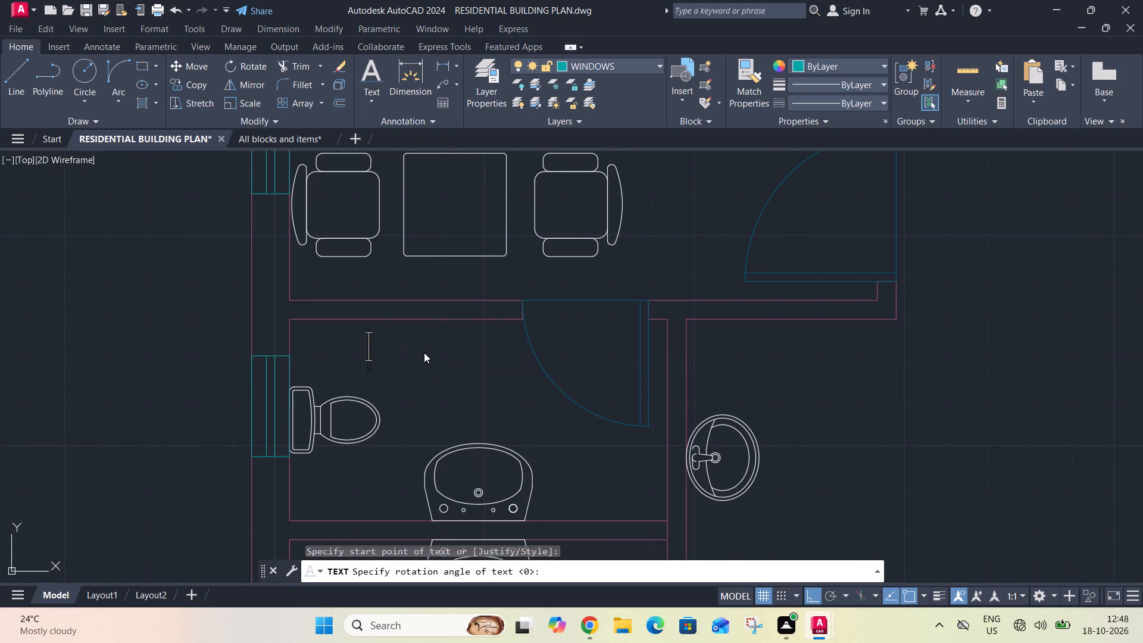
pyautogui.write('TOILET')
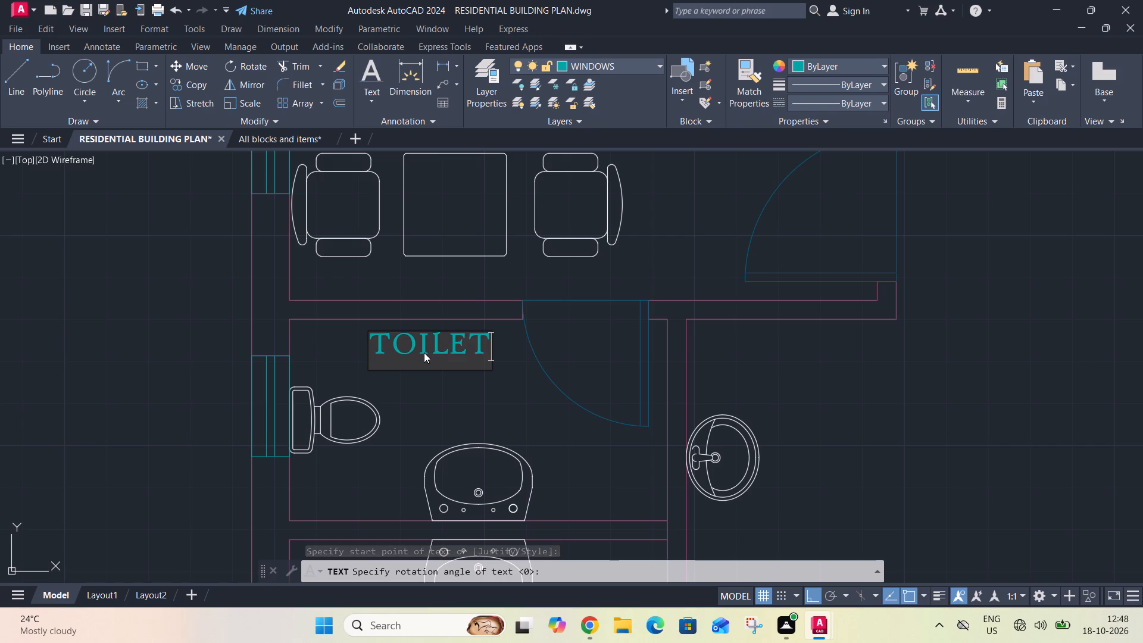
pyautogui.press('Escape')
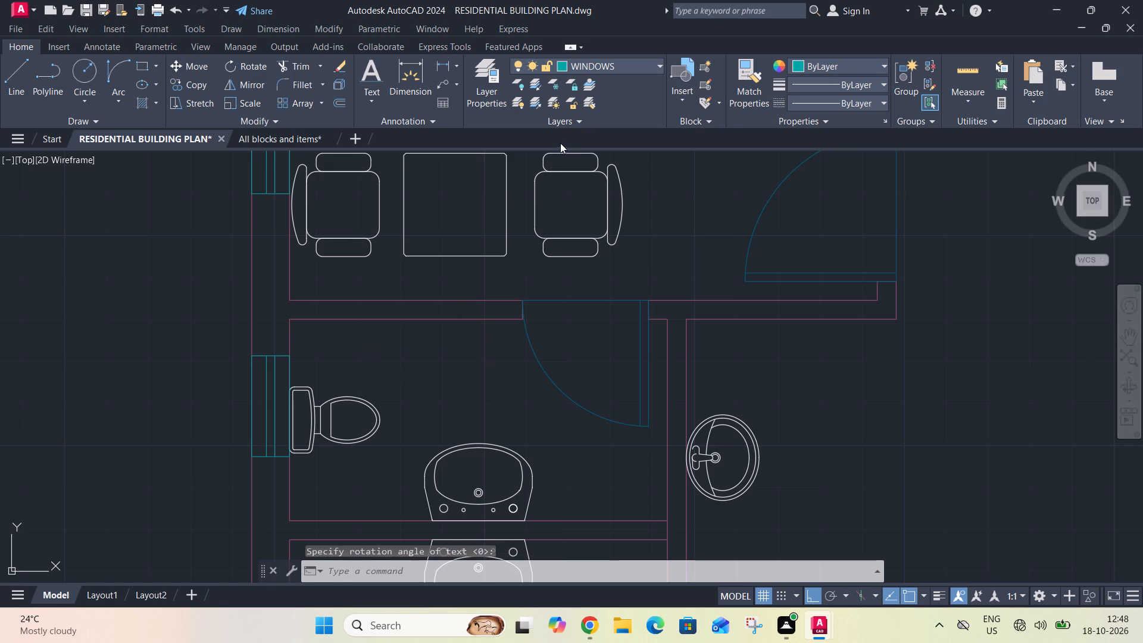
# Make TEXT the current layer and label the upper west toilet TOILET above the washbasin, with 7'-6"X4' on a second line.
pyautogui.click(594, 64)
pyautogui.click(580, 151)
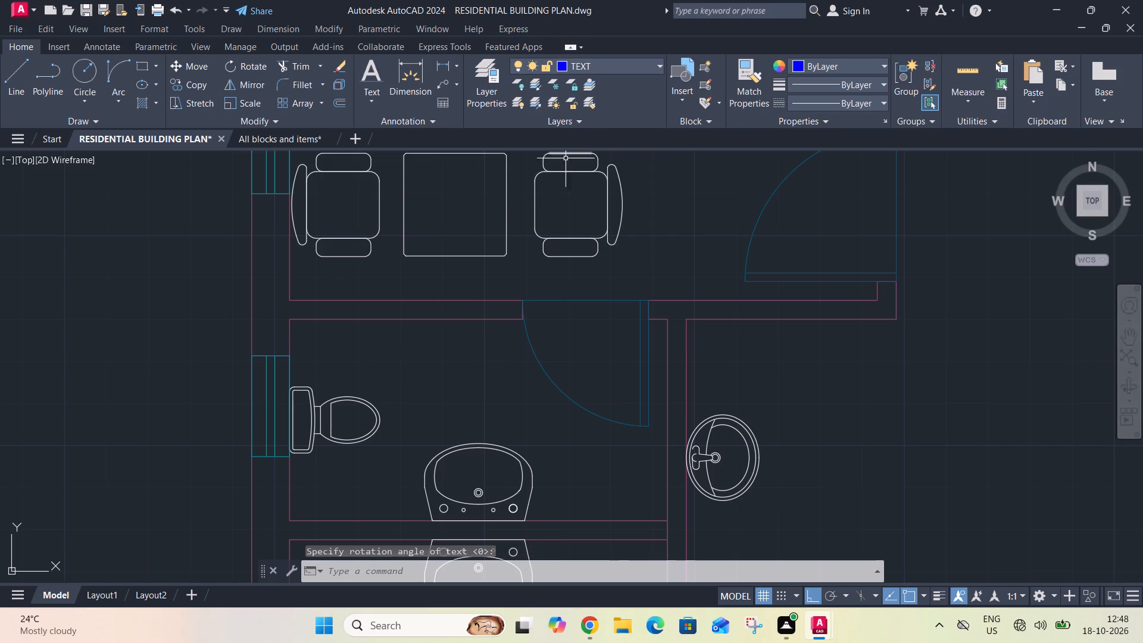
pyautogui.click(376, 99)
pyautogui.click(388, 162)
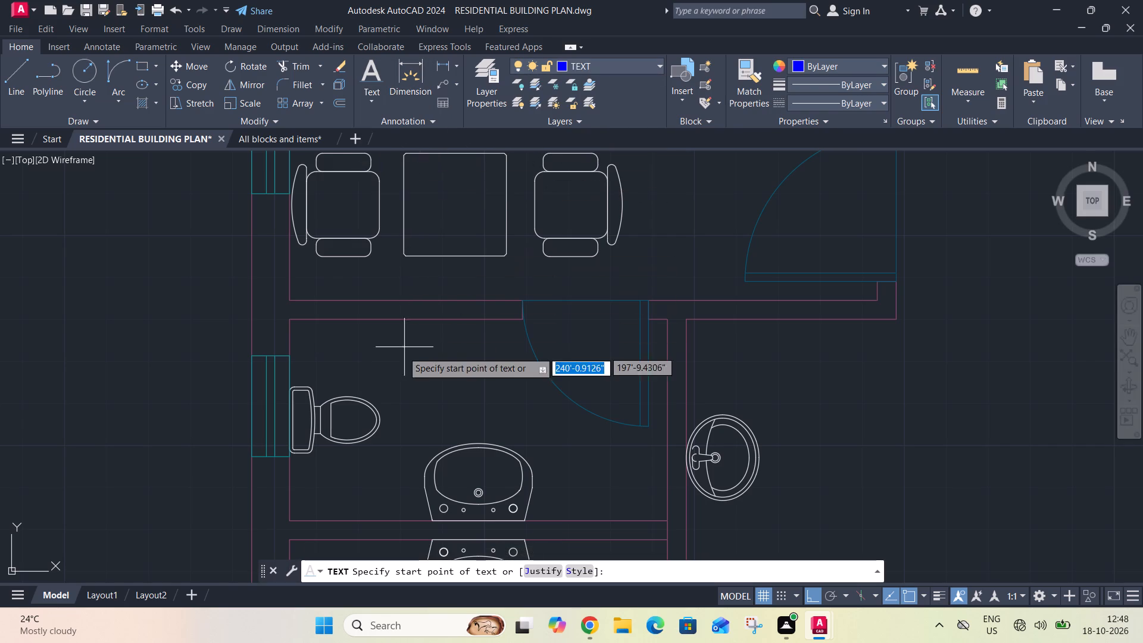
pyautogui.click(379, 374)
pyautogui.click(422, 373)
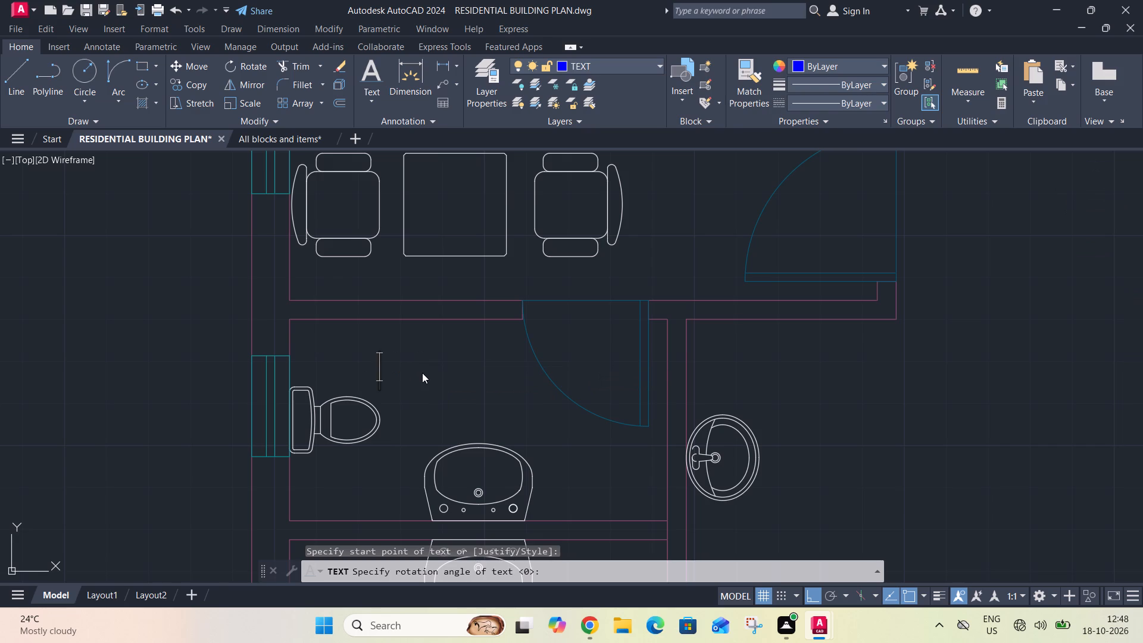
pyautogui.write('TOILET')
pyautogui.press('Return')
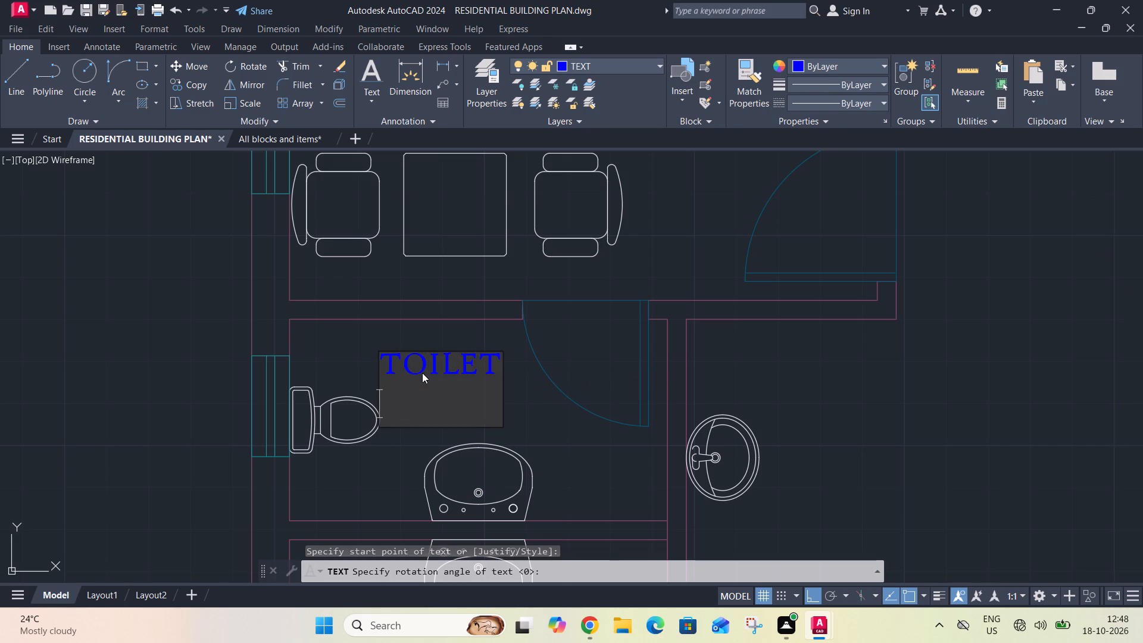
pyautogui.write('7\'-6"')
pyautogui.press('x')
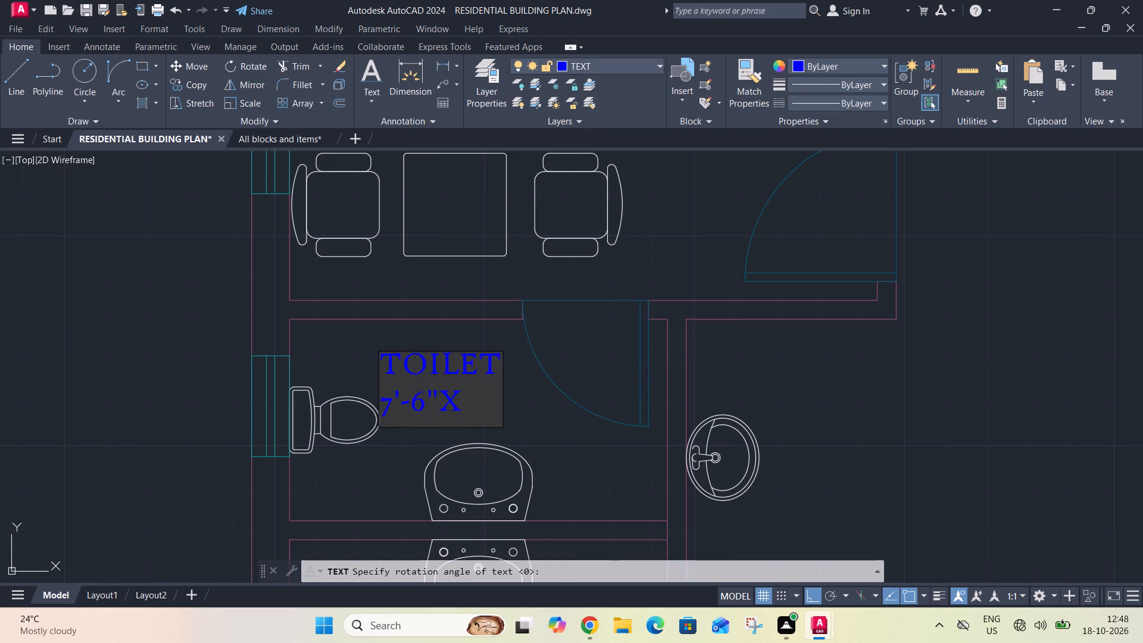
pyautogui.write("4'")
# Label the empty east room below the kitchen PRAYER ROOM near its middle, with 11'-8"X9' on a second line.
pyautogui.scroll(-3, 433, 348)
pyautogui.moveTo(626, 383); pyautogui.dragTo(433, 445, button='middle')
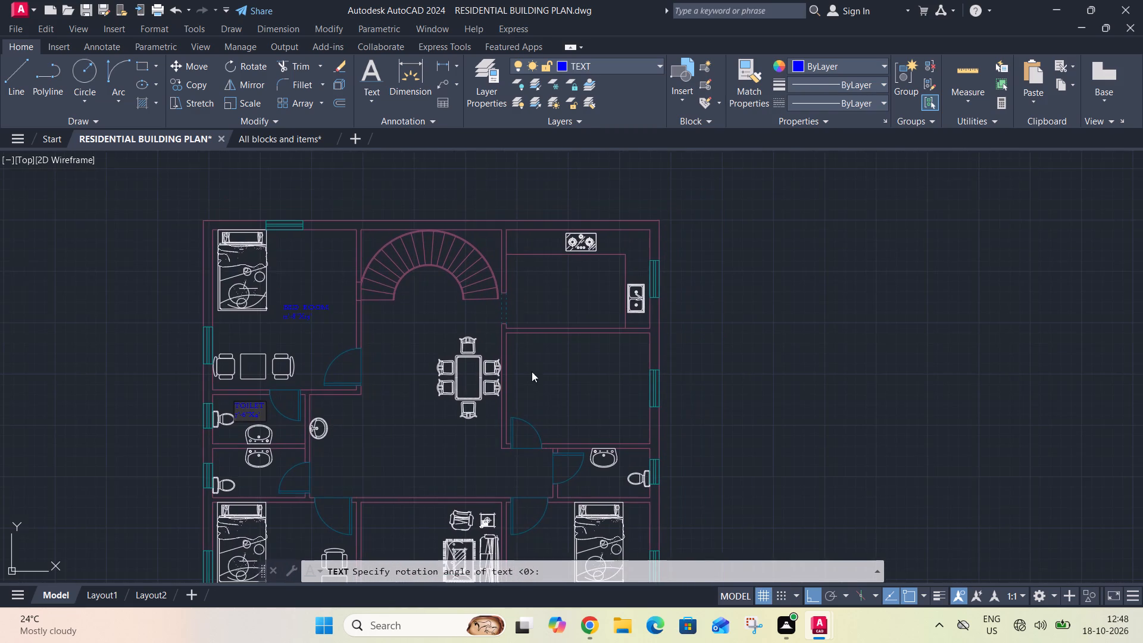
pyautogui.scroll(3, 557, 370)
pyautogui.click(555, 372)
pyautogui.write('PRA')
pyautogui.write('YER ROOM')
pyautogui.press('Return')
pyautogui.press('.')
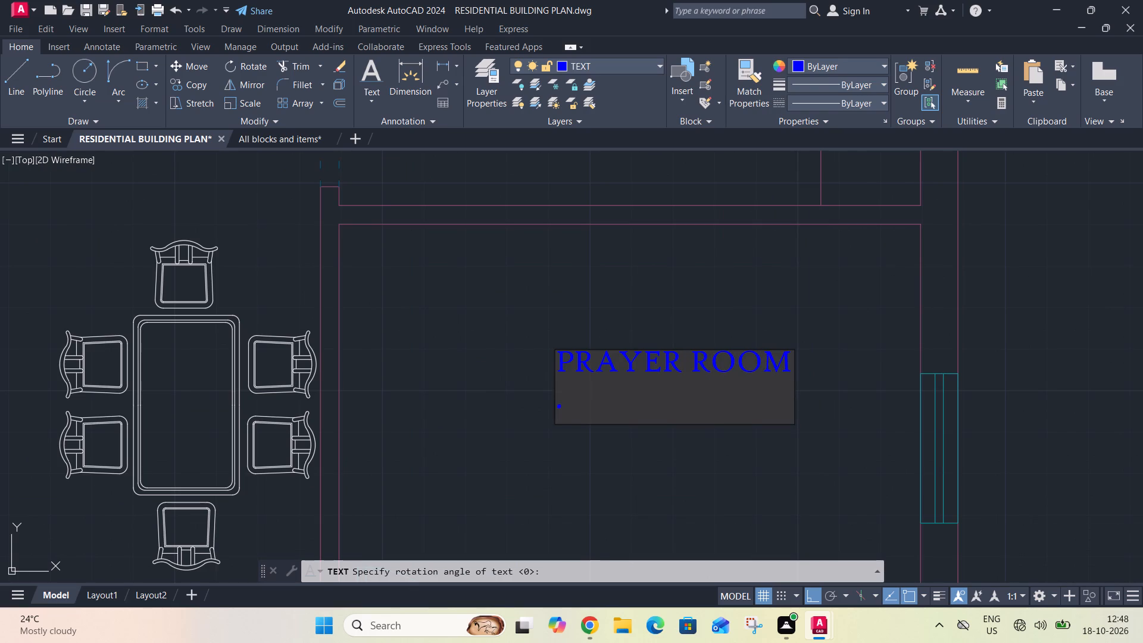
pyautogui.press('BackSpace')
pyautogui.write("11'")
pyautogui.write('-8"X')
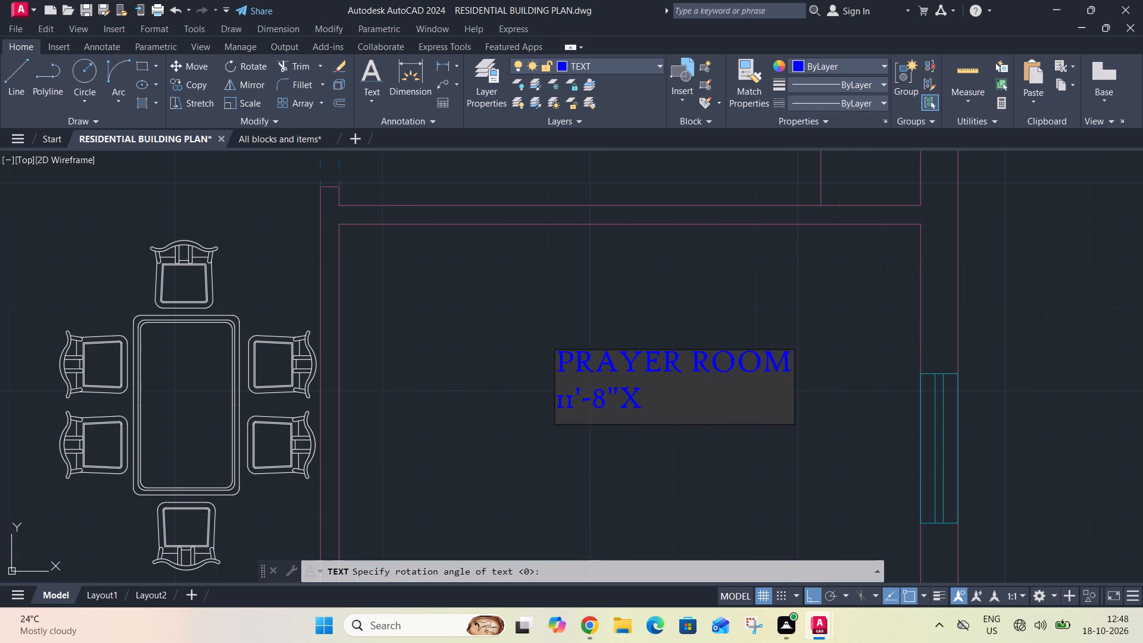
pyautogui.write("9'")
# Label the northeast room KITCHEN inside the counter line, with 11'-8"X8' on a second line.
pyautogui.scroll(-2, 631, 470)
pyautogui.scroll(2, 564, 269)
pyautogui.click(570, 294)
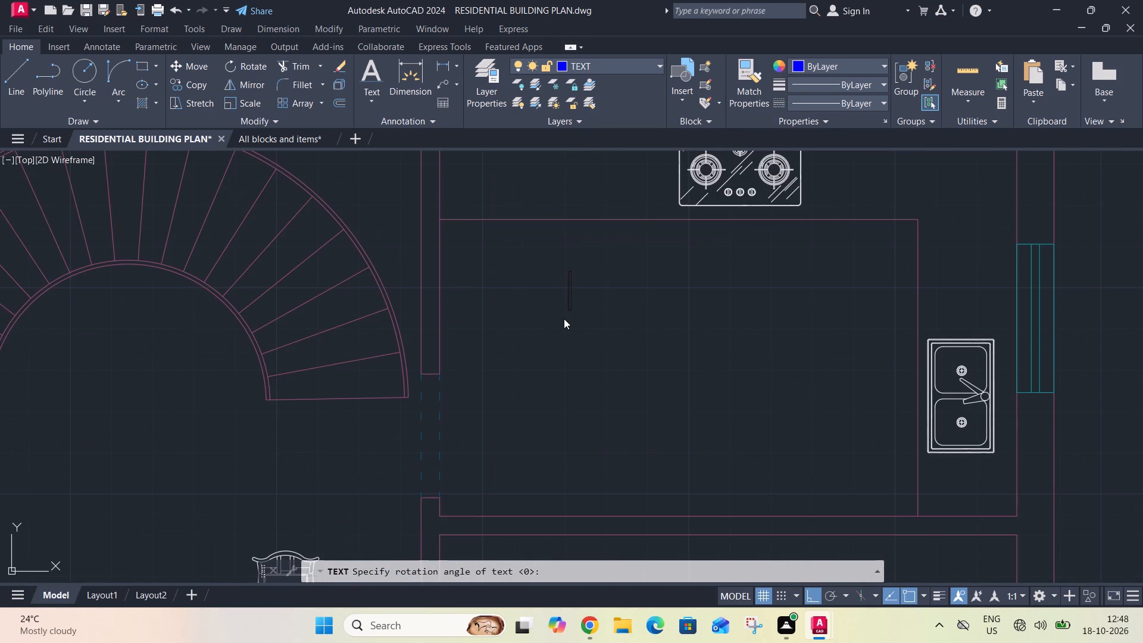
pyautogui.write('KITCHE')
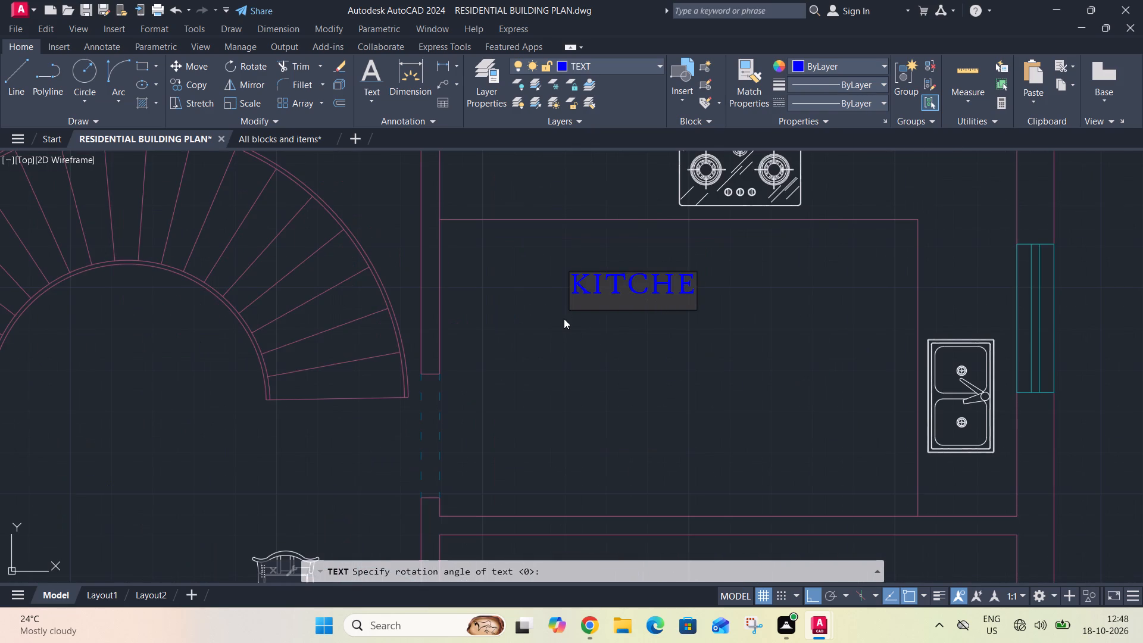
pyautogui.press('n')
pyautogui.press('Return')
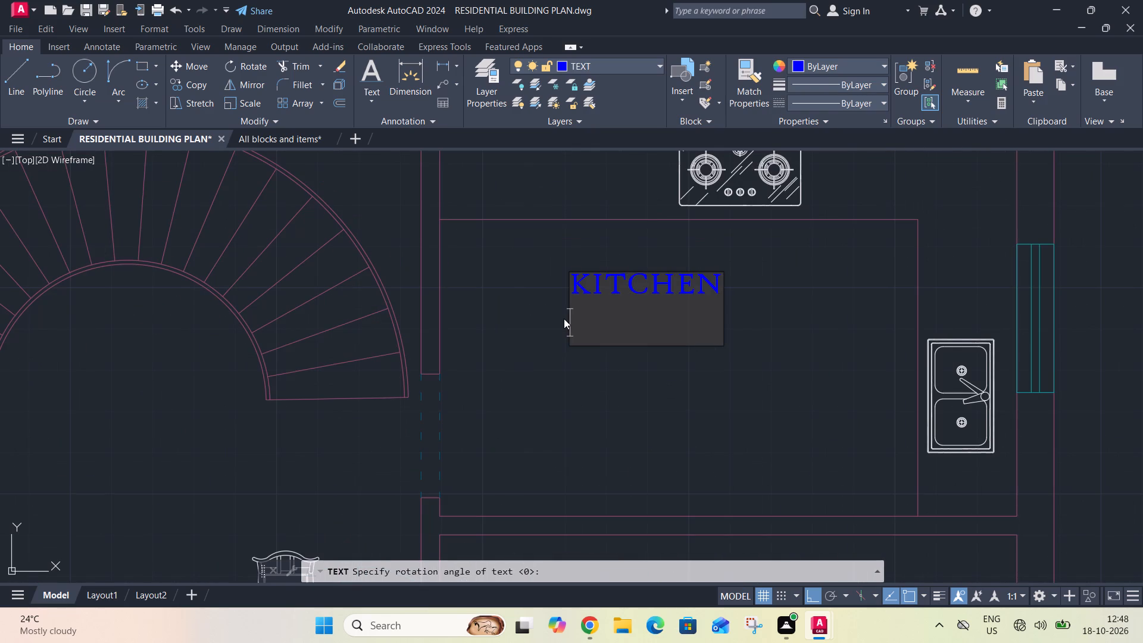
pyautogui.write("11'")
pyautogui.write('-8"X')
pyautogui.write("8'")
# Label the southeast bedroom BED ROOM southwest of the bed, with 11'-8"X11'-5" on a second line, and finish the text.
pyautogui.scroll(-3, 563, 275)
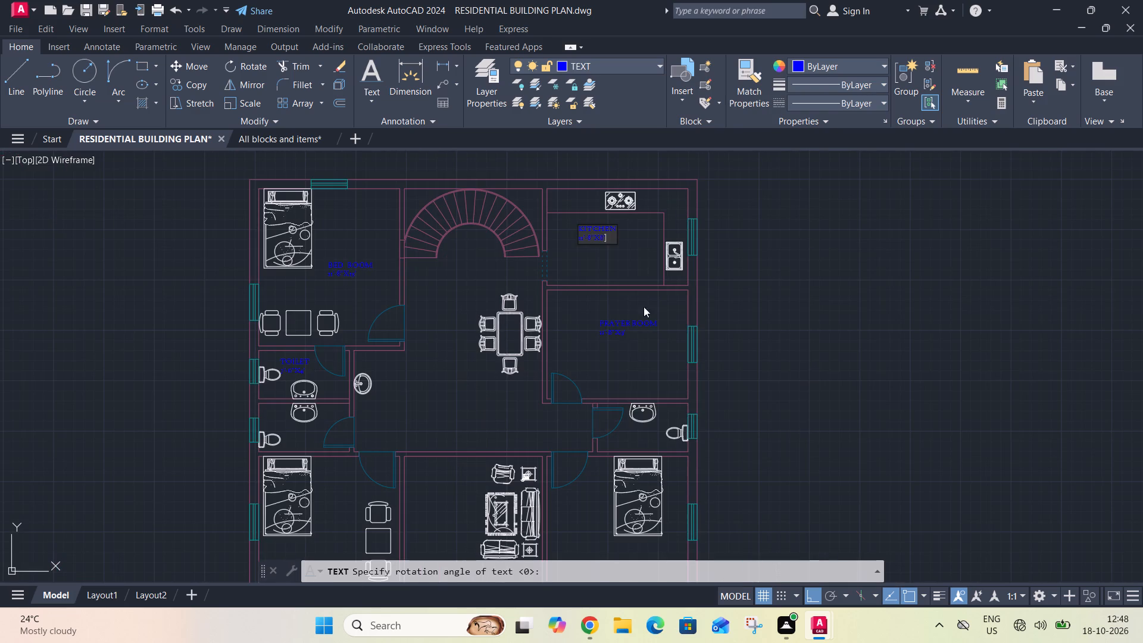
pyautogui.moveTo(652, 436); pyautogui.dragTo(678, 221, button='middle')
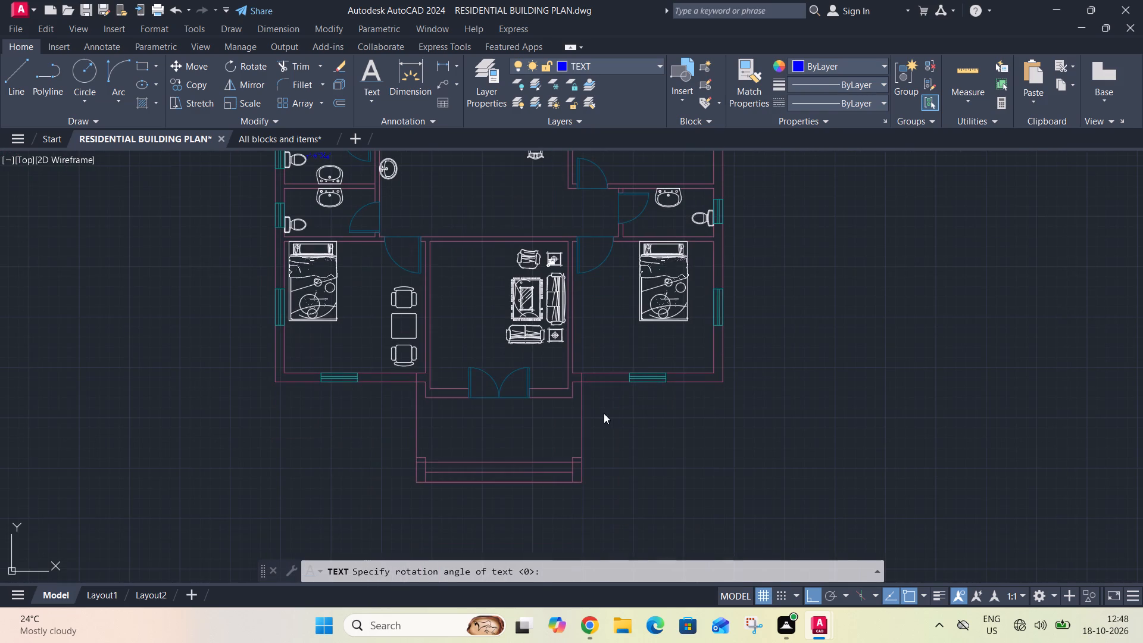
pyautogui.scroll(1, 604, 402)
pyautogui.click(591, 301)
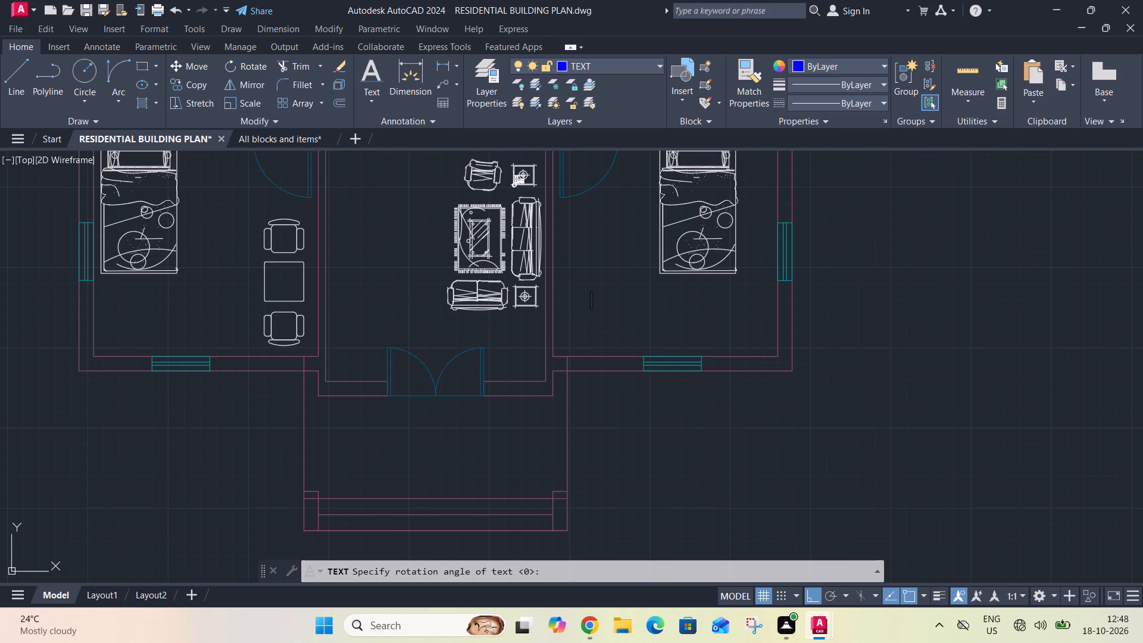
pyautogui.write('BED ROOM')
pyautogui.press('Return')
pyautogui.write('11\'-8"X')
pyautogui.write("111'")
pyautogui.press('BackSpace')
pyautogui.press('BackSpace')
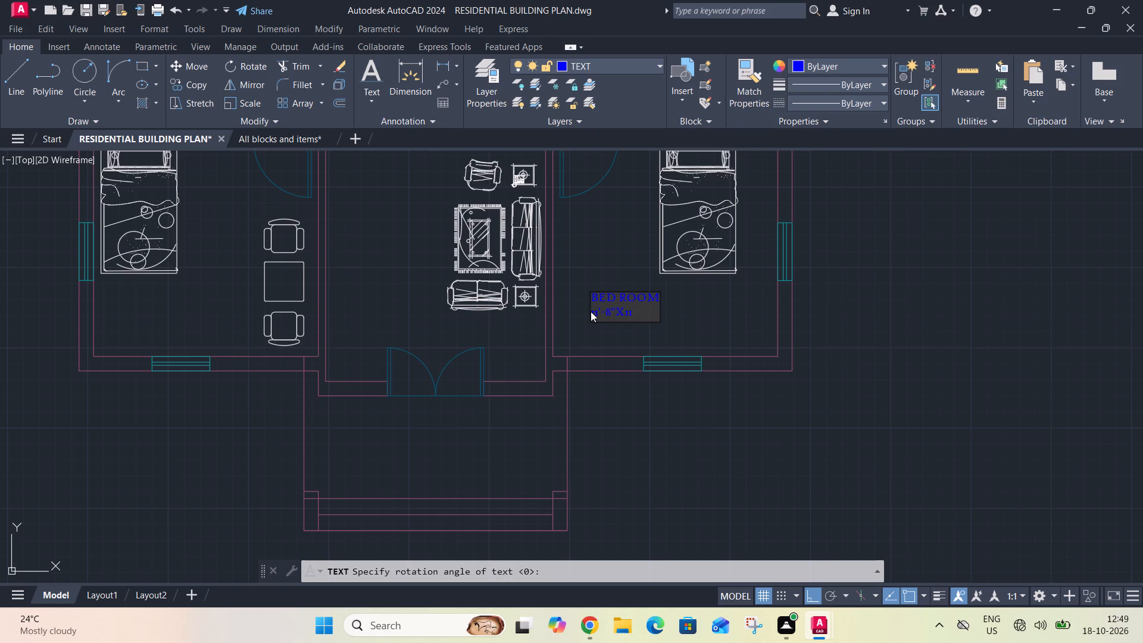
pyautogui.write('\'-5"')
pyautogui.click(738, 305)
pyautogui.press('Return')
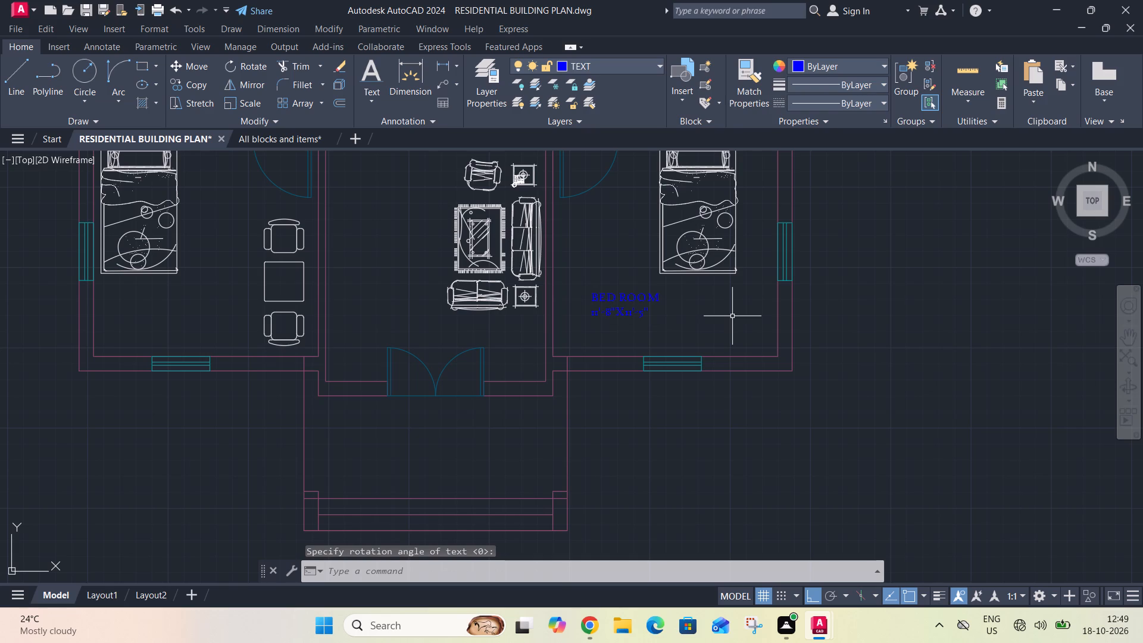
# Copy the southeast bedroom's two-line BED ROOM label into the southwest bedroom, just below the bed.
pyautogui.scroll(2, 634, 323)
pyautogui.click(699, 235)
pyautogui.click(520, 333)
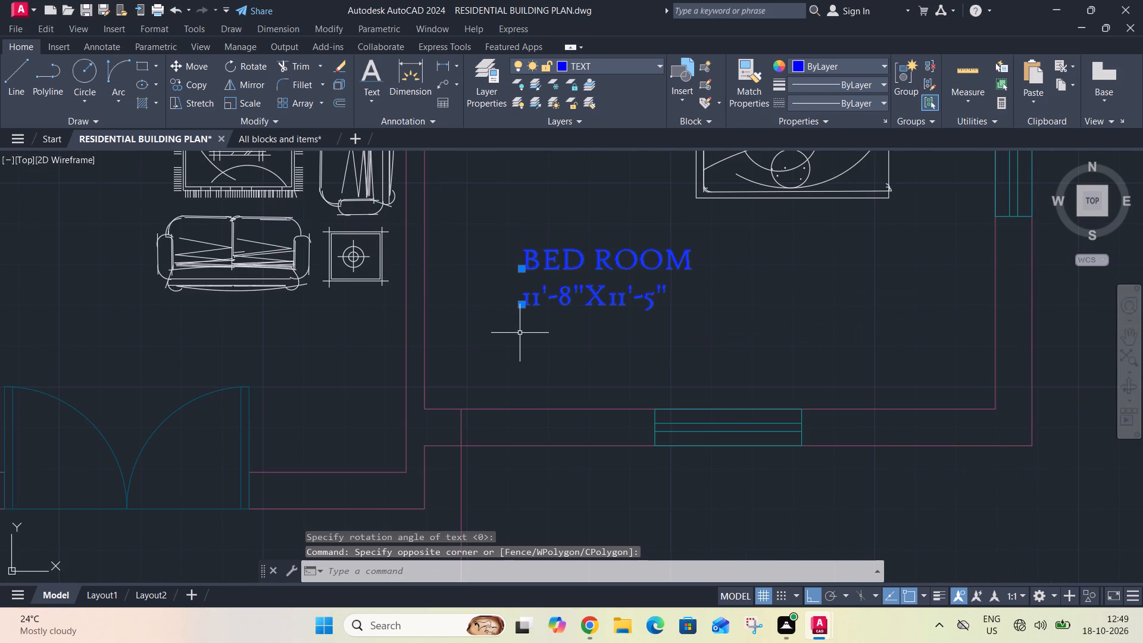
pyautogui.write('CO')
pyautogui.press('space')
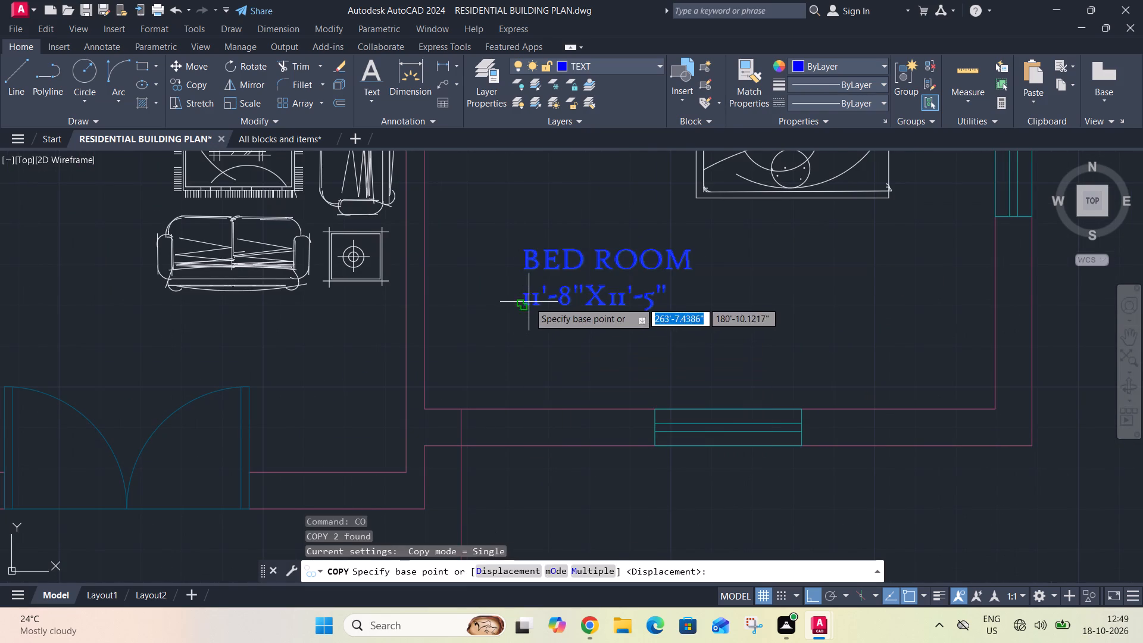
pyautogui.click(529, 302)
pyautogui.scroll(-3, 586, 263)
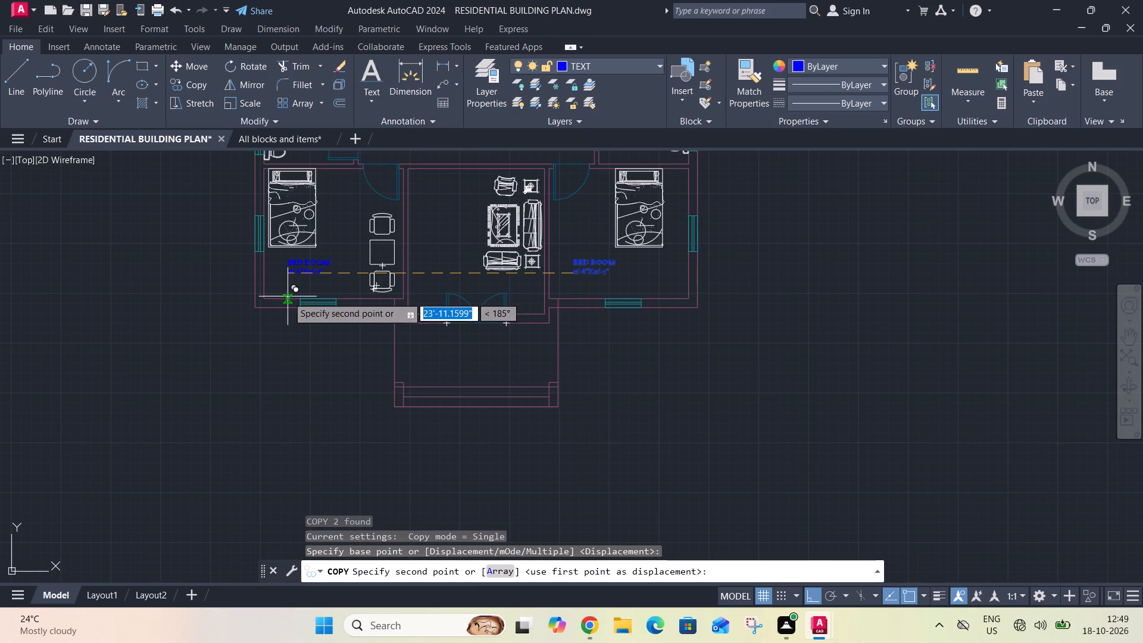
pyautogui.click(291, 283)
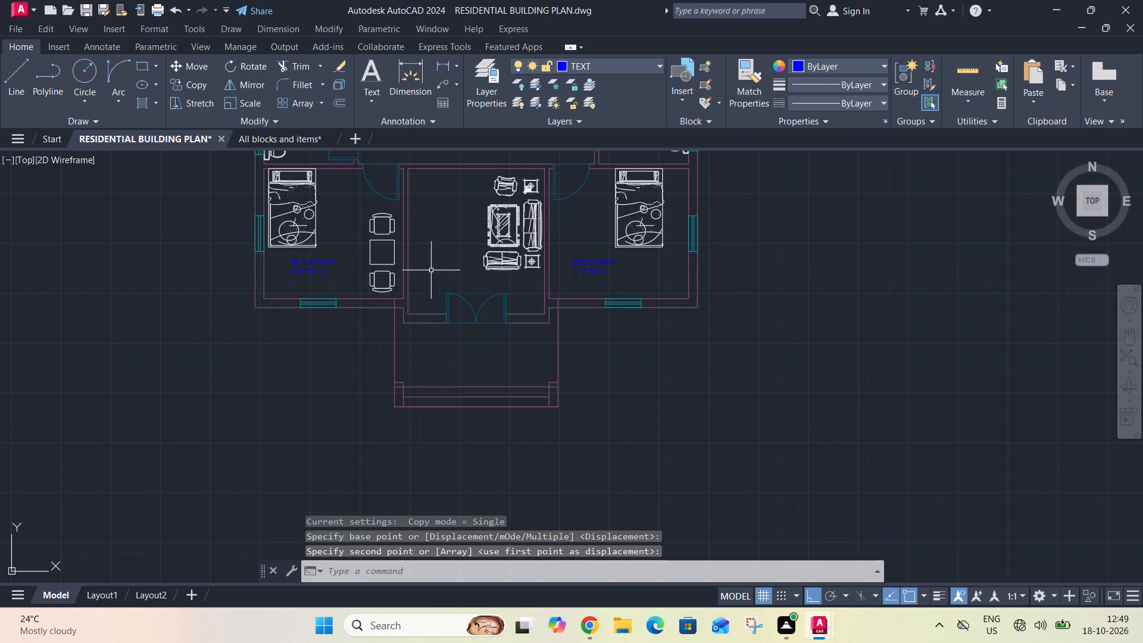
# Copy the upper west toilet's two-line TOILET label into the east toilet, beside the washbasin and WC.
pyautogui.moveTo(463, 258); pyautogui.dragTo(563, 480, button='middle')
pyautogui.scroll(2, 413, 305)
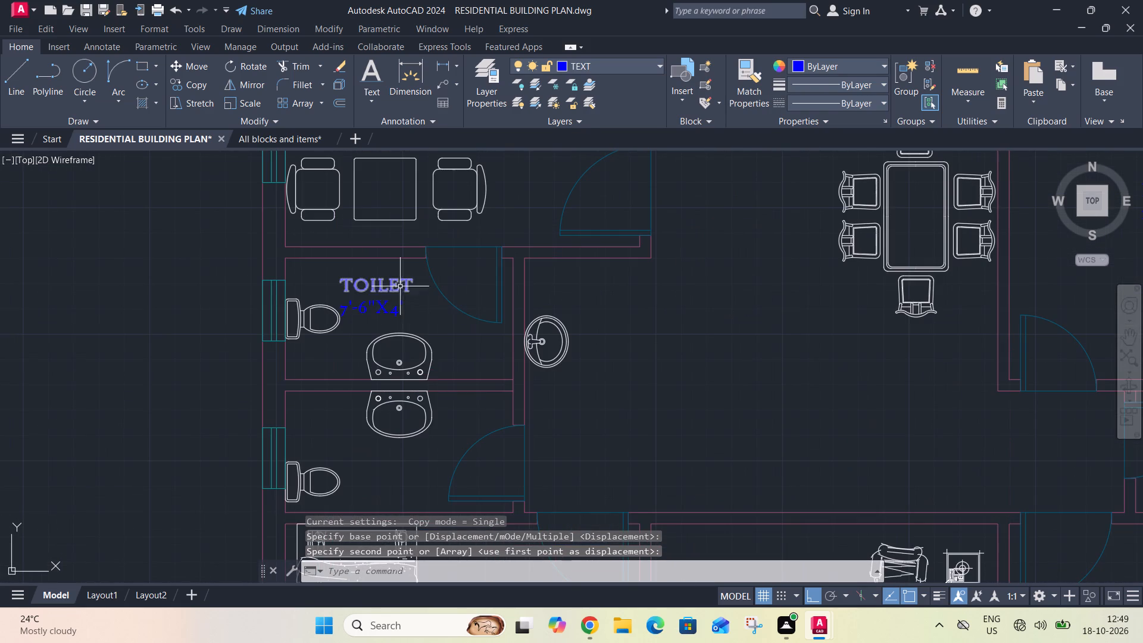
pyautogui.click(399, 274)
pyautogui.click(381, 313)
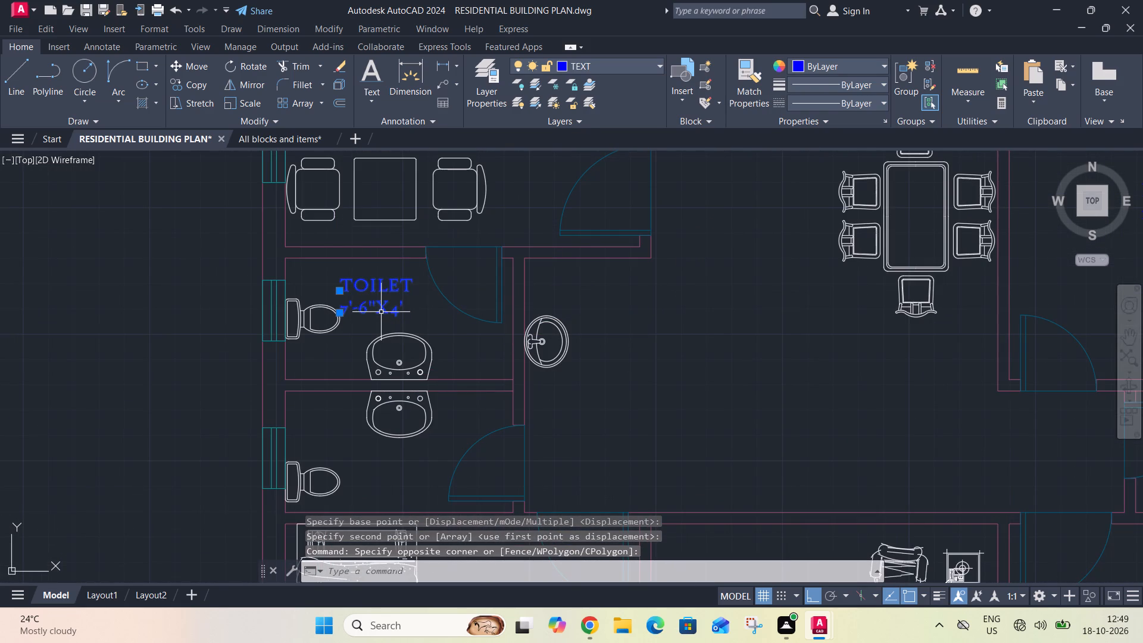
pyautogui.write('CO')
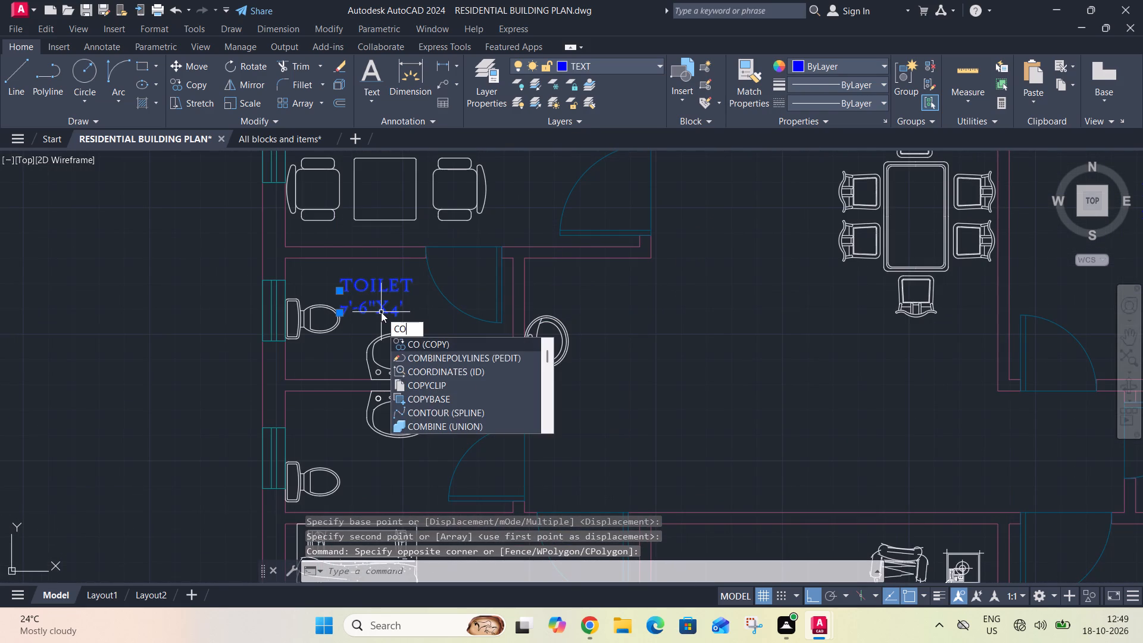
pyautogui.press('space')
pyautogui.write('M')
pyautogui.press('space')
pyautogui.click(380, 310)
pyautogui.scroll(-3, 432, 292)
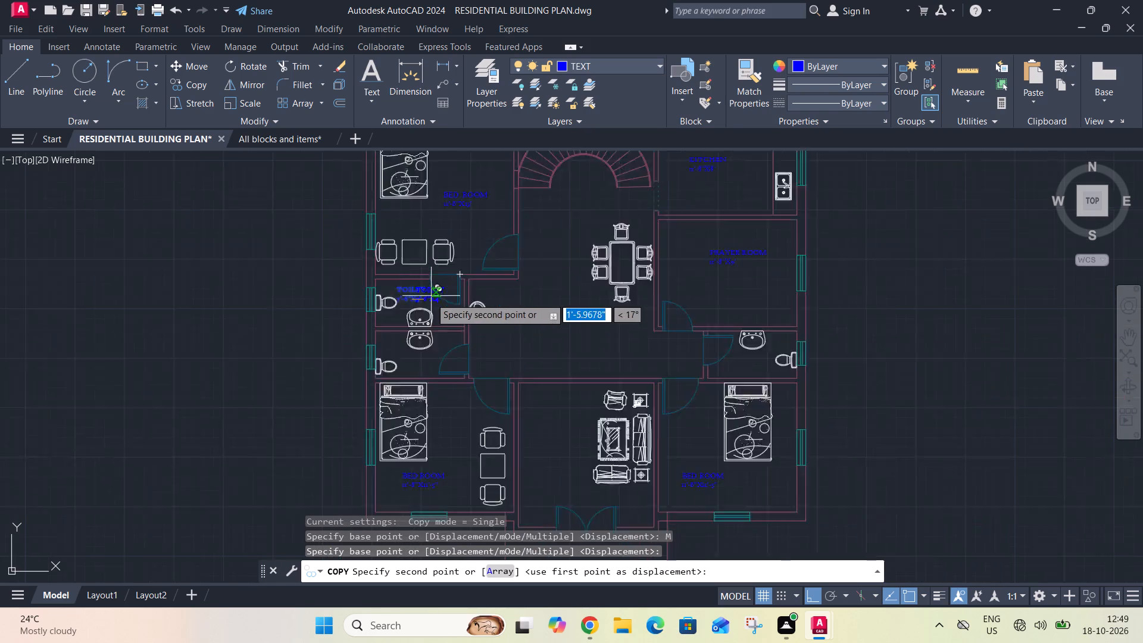
pyautogui.press('F8')
pyautogui.scroll(2, 640, 319)
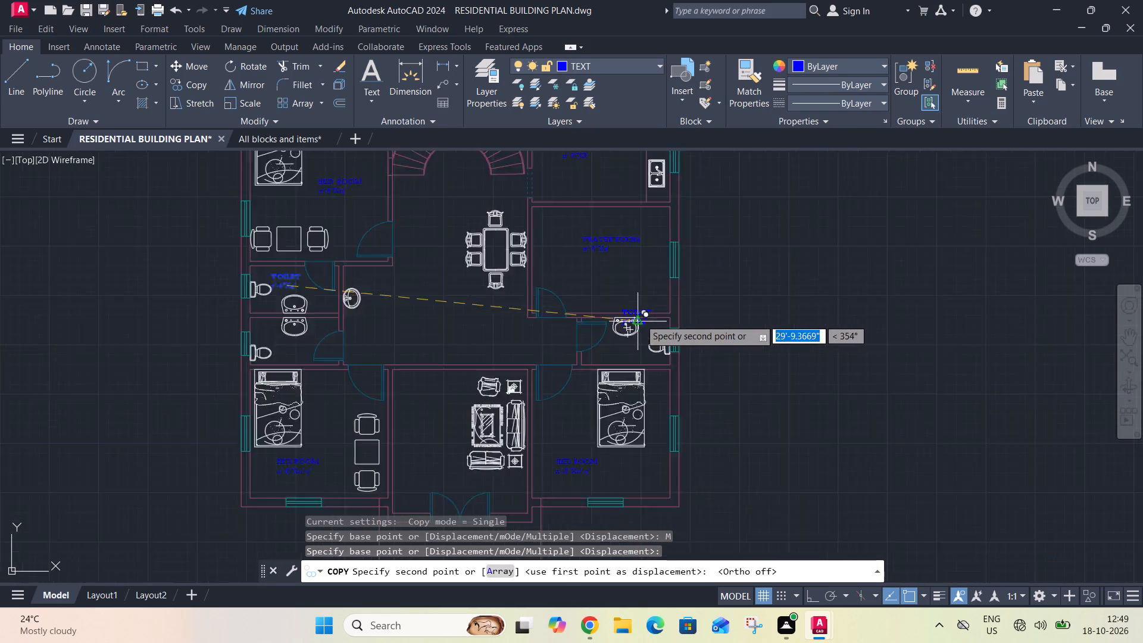
pyautogui.scroll(2, 640, 319)
pyautogui.click(601, 452)
# Place another copy of the TOILET label in the lower west toilet, below the washbasin, and end the copying.
pyautogui.scroll(-4, 632, 367)
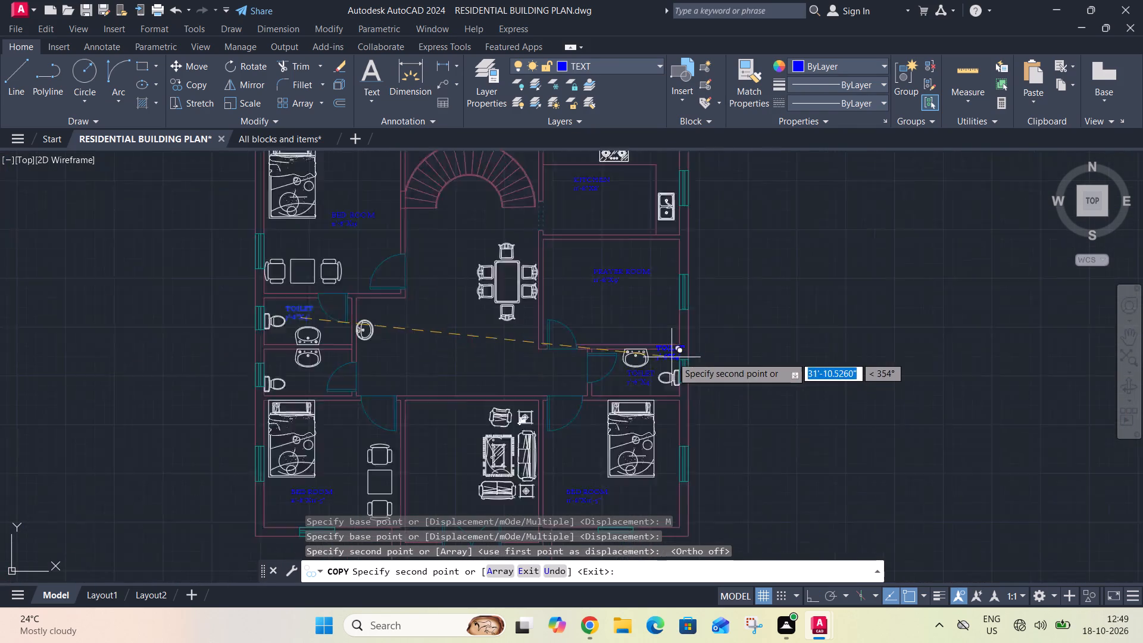
pyautogui.scroll(4, 428, 377)
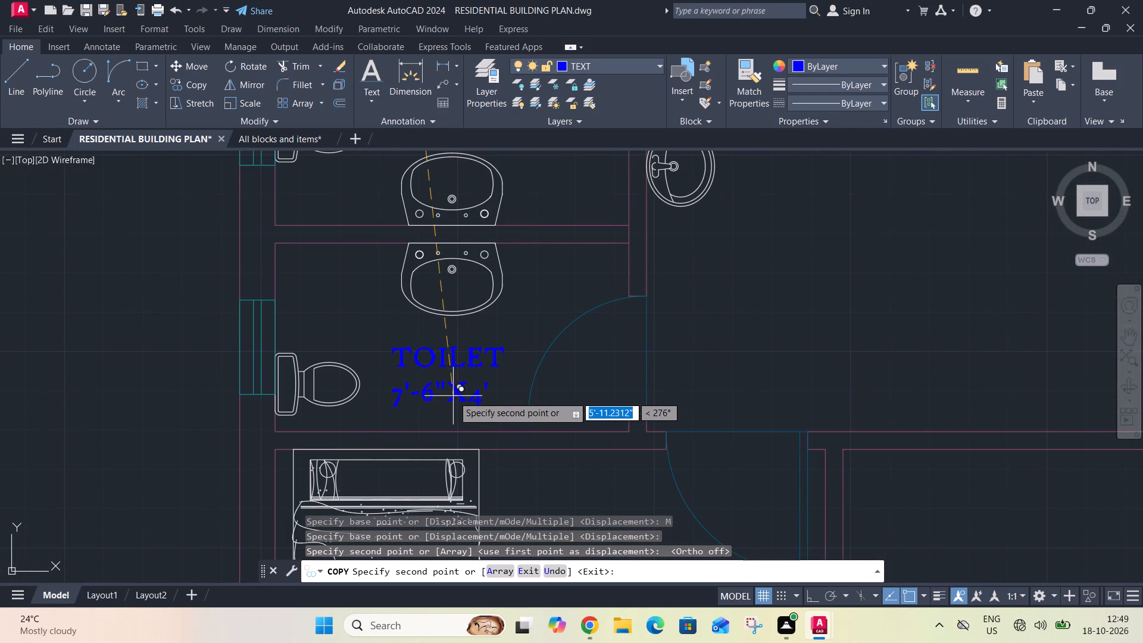
pyautogui.click(453, 396)
pyautogui.press('Escape')
# Label the south central living room DRAWING west of the sofa set, with 12'X12'-11" on a second line.
pyautogui.scroll(-4, 461, 389)
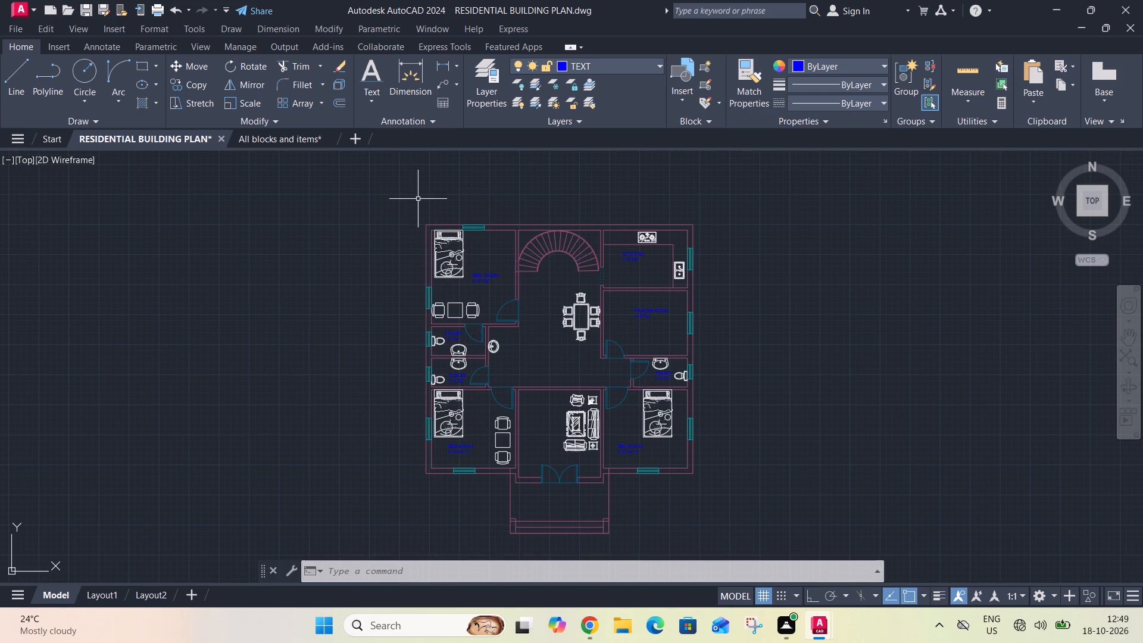
pyautogui.click(362, 96)
pyautogui.click(370, 149)
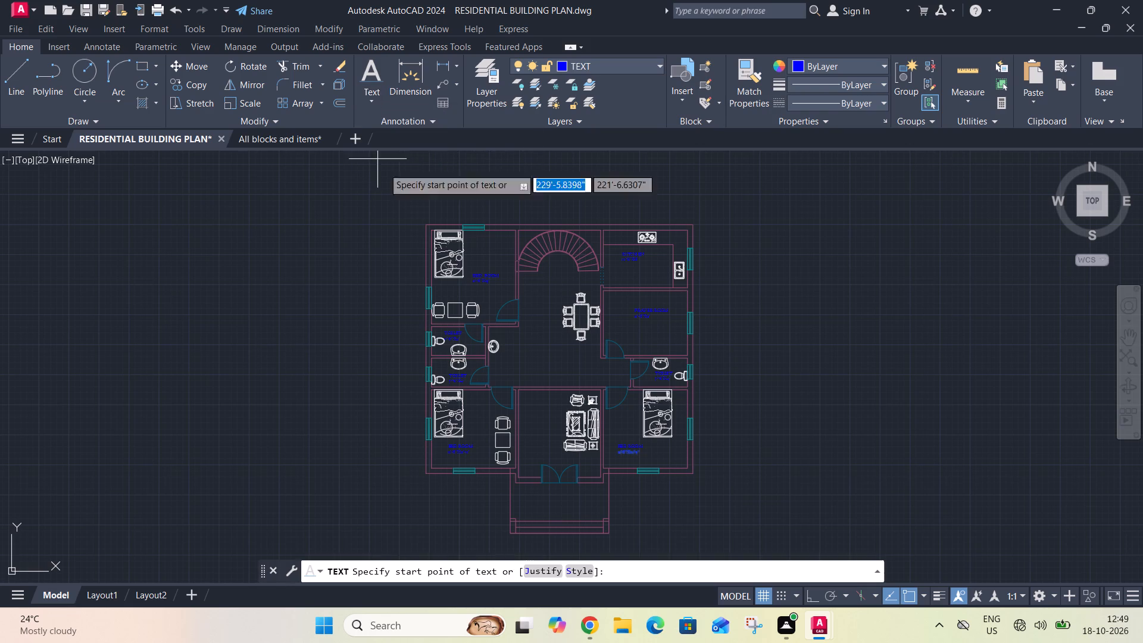
pyautogui.scroll(1, 509, 402)
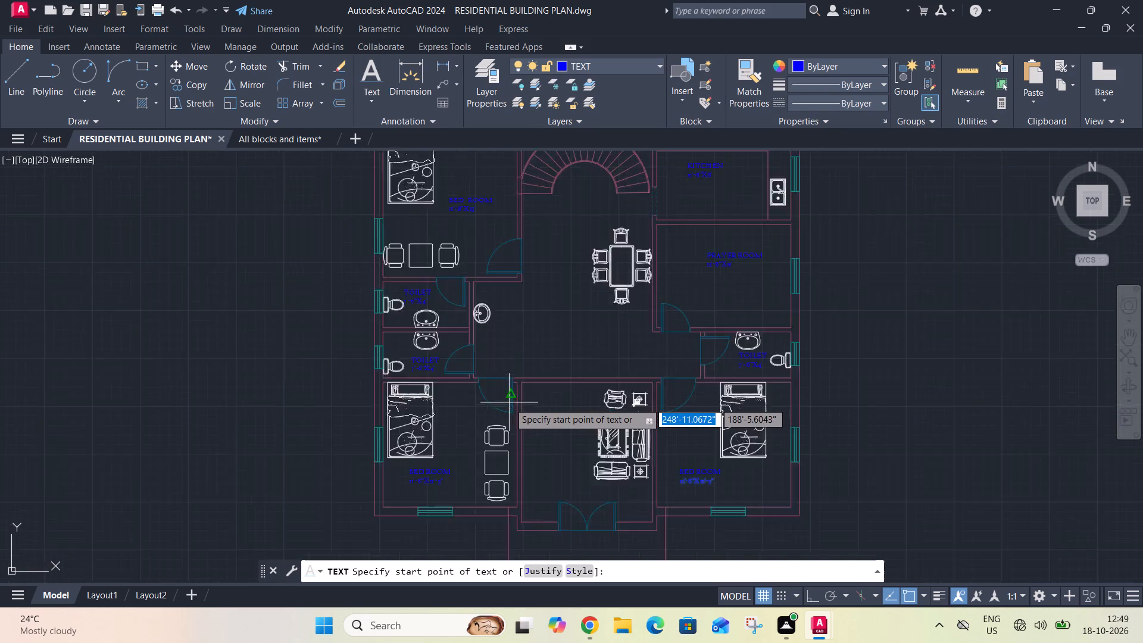
pyautogui.scroll(3, 509, 402)
pyautogui.click(610, 472)
pyautogui.click(706, 473)
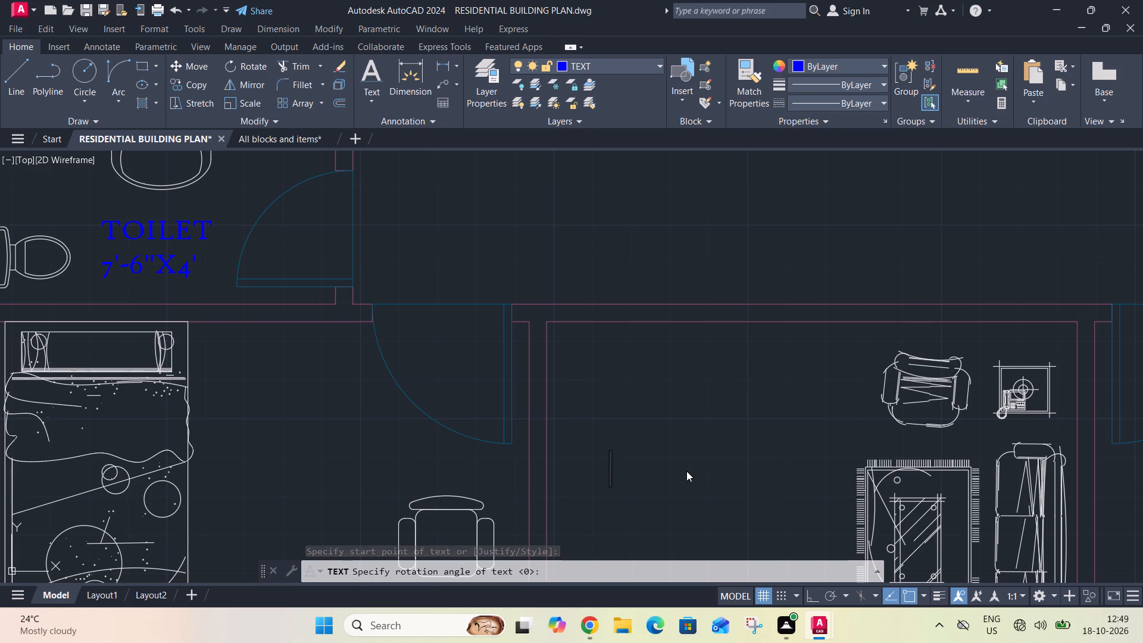
pyautogui.write('DR')
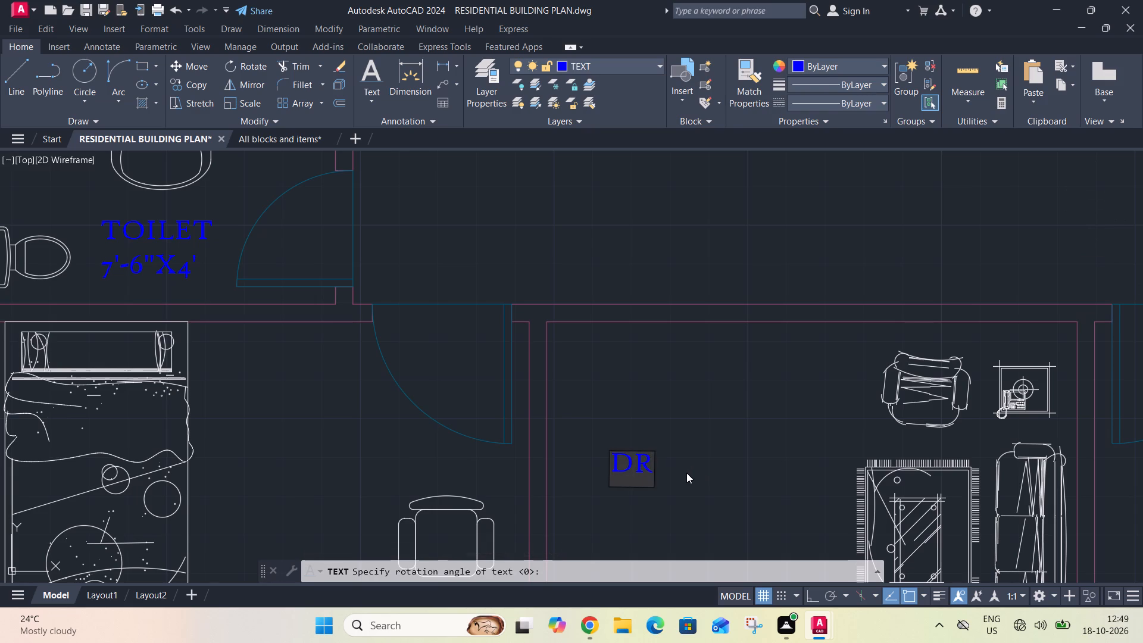
pyautogui.write('AWING')
pyautogui.press('space')
pyautogui.press('Return')
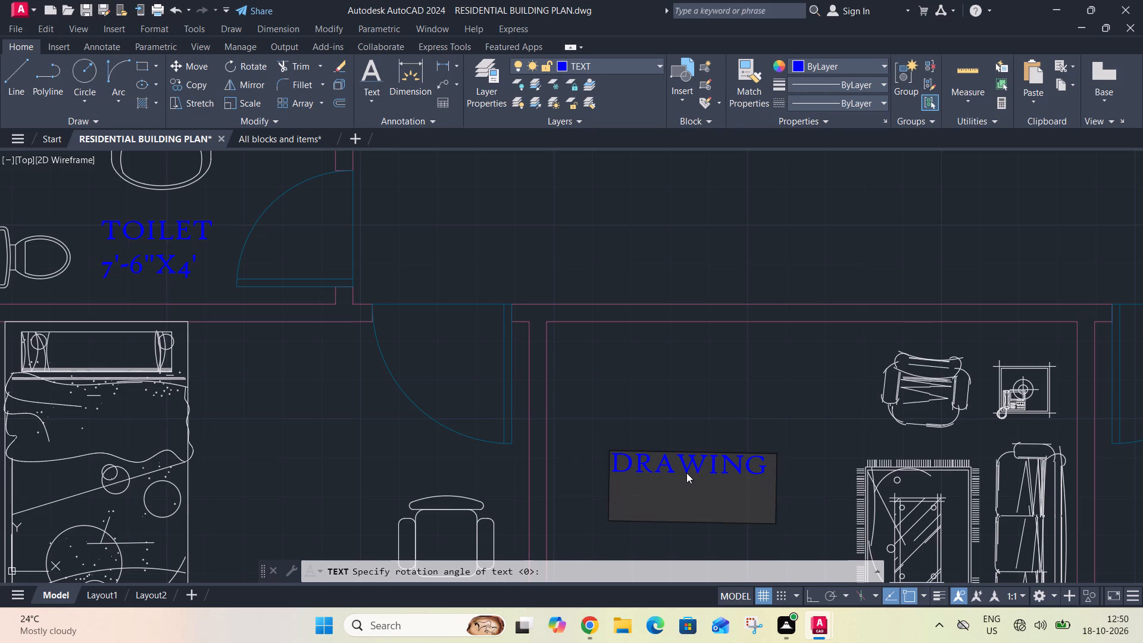
pyautogui.write("12'")
pyautogui.press('x')
pyautogui.write("12'")
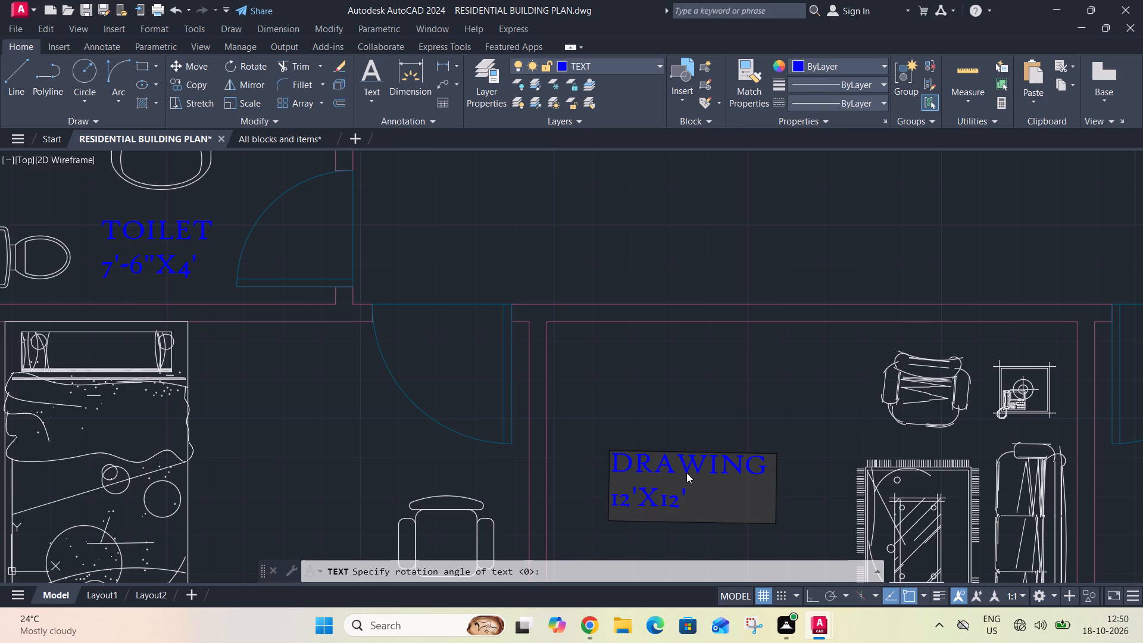
pyautogui.write('-11"')
# Label the south entrance porch SIT OUT near its middle, with 13'-8"X7' on a second line, and finish the text.
pyautogui.scroll(-4, 598, 227)
pyautogui.scroll(3, 614, 362)
pyautogui.click(614, 363)
pyautogui.write('SIT OUT')
pyautogui.press('Return')
pyautogui.press('3')
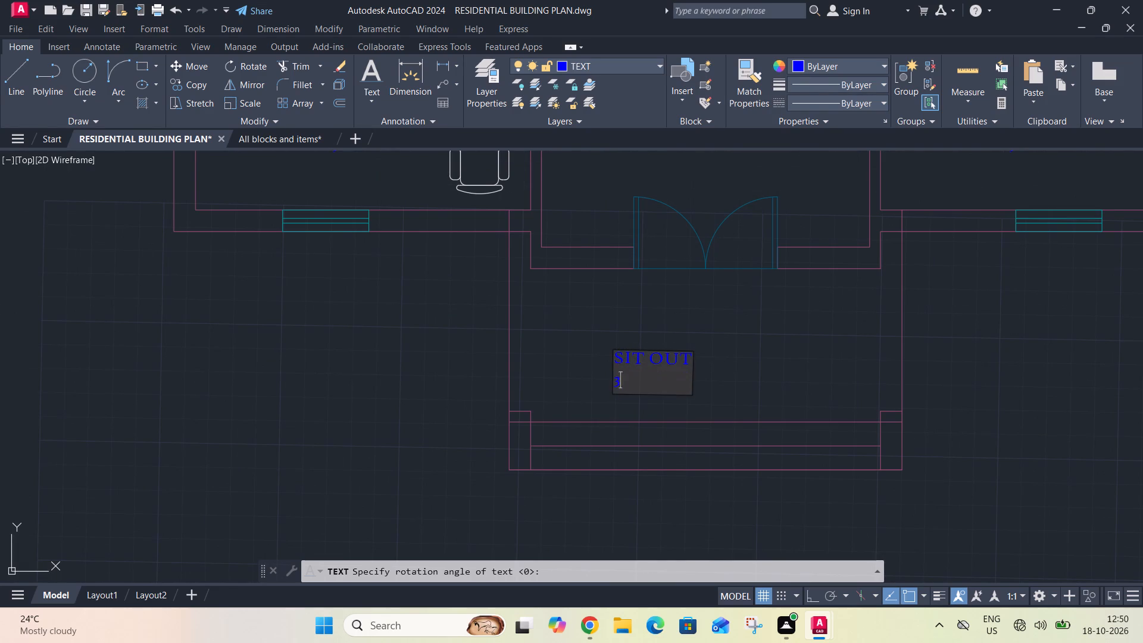
pyautogui.press('BackSpace')
pyautogui.write('13\'-8"')
pyautogui.press('x')
pyautogui.write("7'")
pyautogui.moveTo(1089, 439); pyautogui.dragTo(1072, 450)
pyautogui.click(1064, 448)
pyautogui.click(1064, 448)
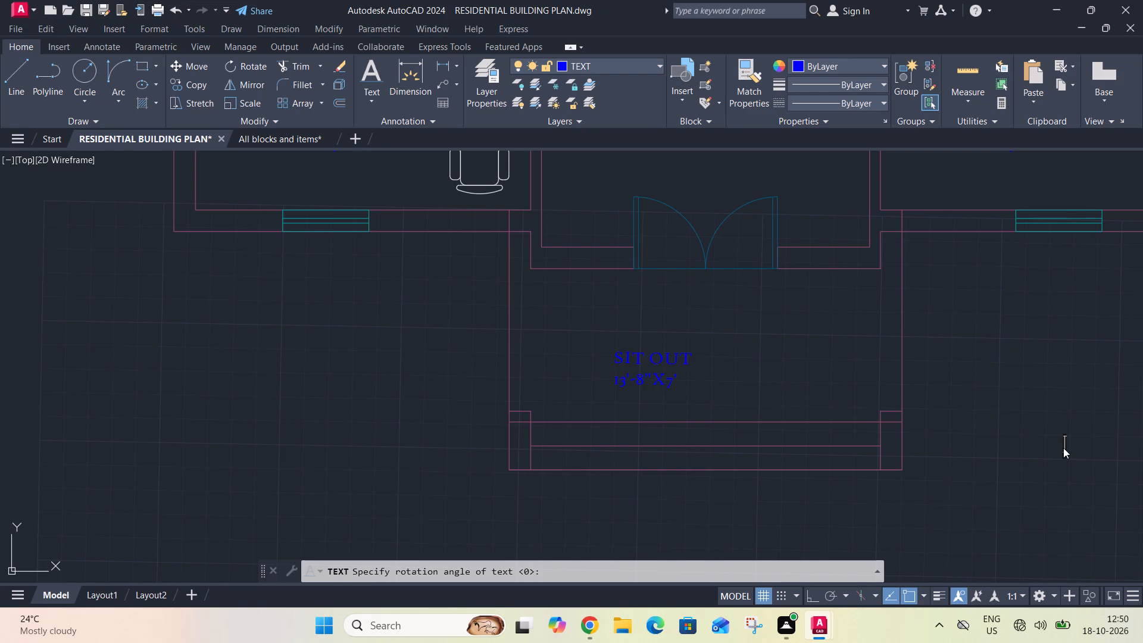
pyautogui.press('Return')
# Hatch the north wall east of the bedroom window, with its connected walls, using the SOLID pattern in colour 231.
pyautogui.scroll(-3, 810, 401)
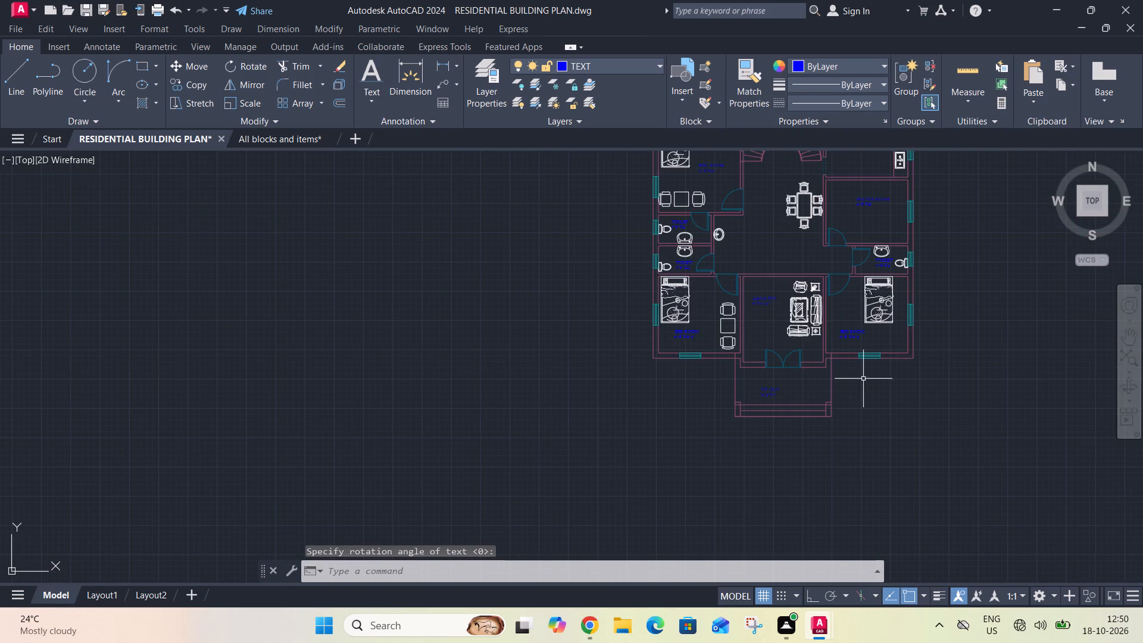
pyautogui.moveTo(863, 379); pyautogui.dragTo(473, 614, button='middle')
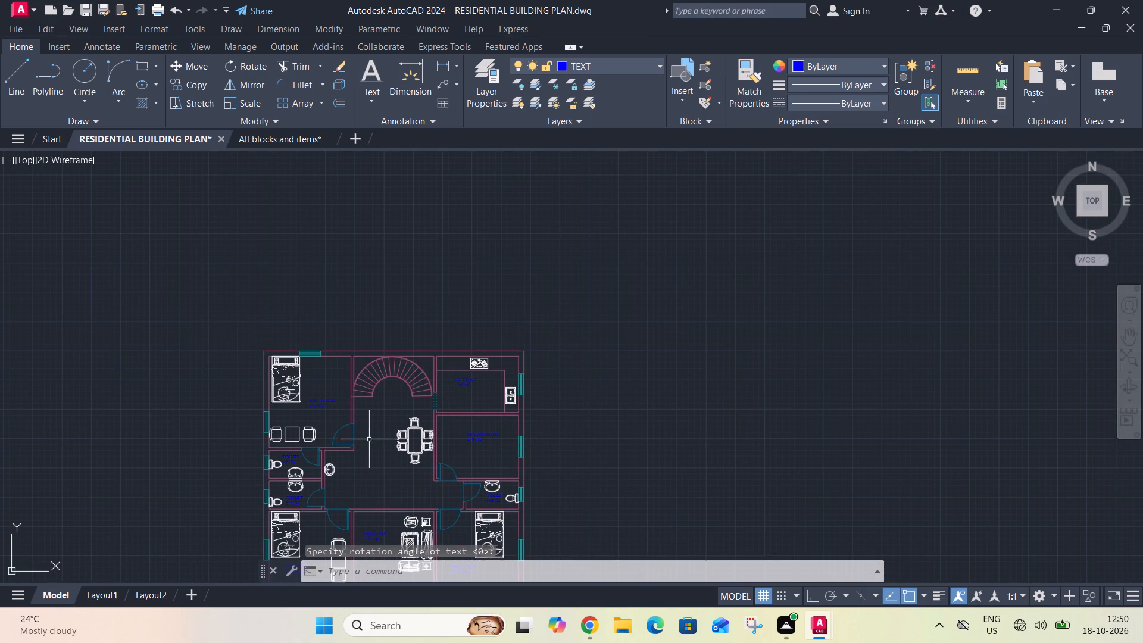
pyautogui.moveTo(369, 439); pyautogui.dragTo(415, 329, button='middle')
pyautogui.click(140, 105)
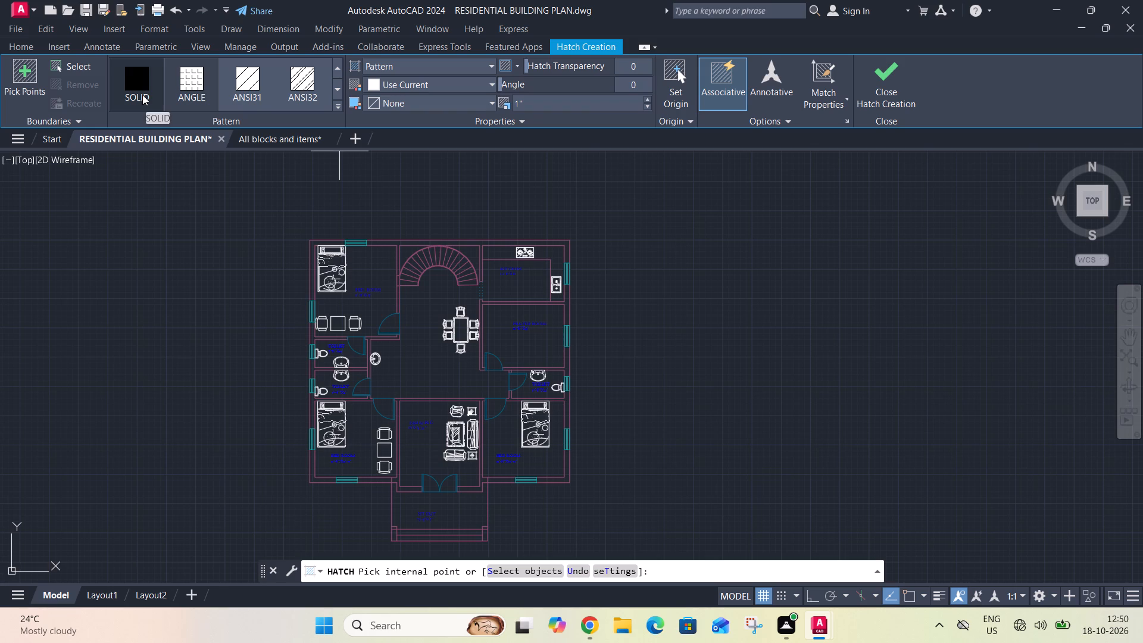
pyautogui.click(387, 80)
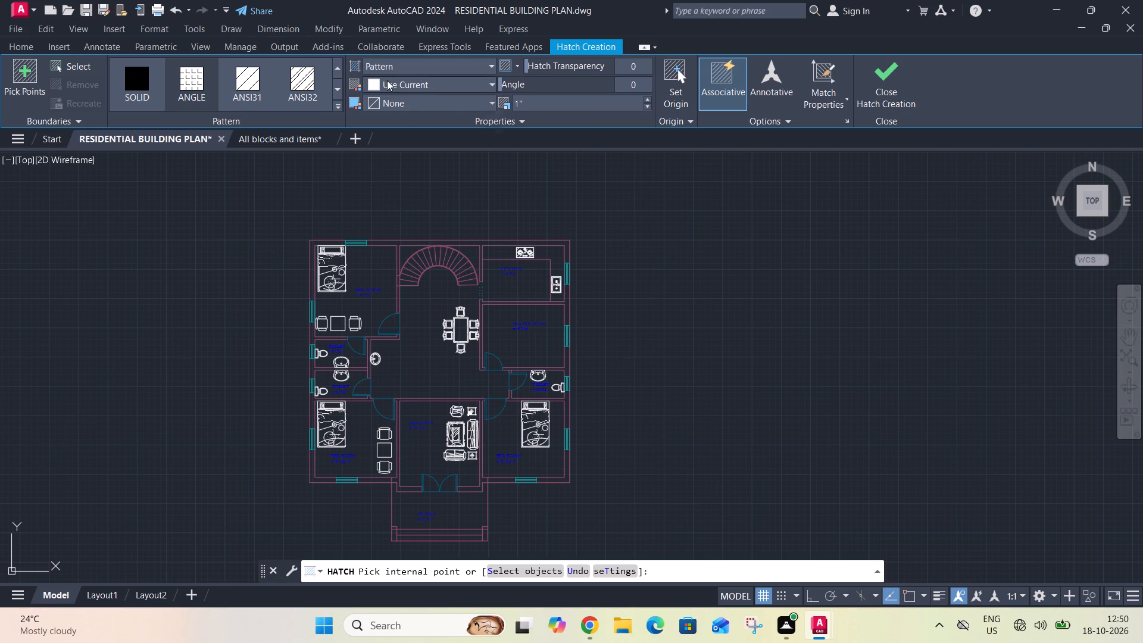
pyautogui.click(427, 267)
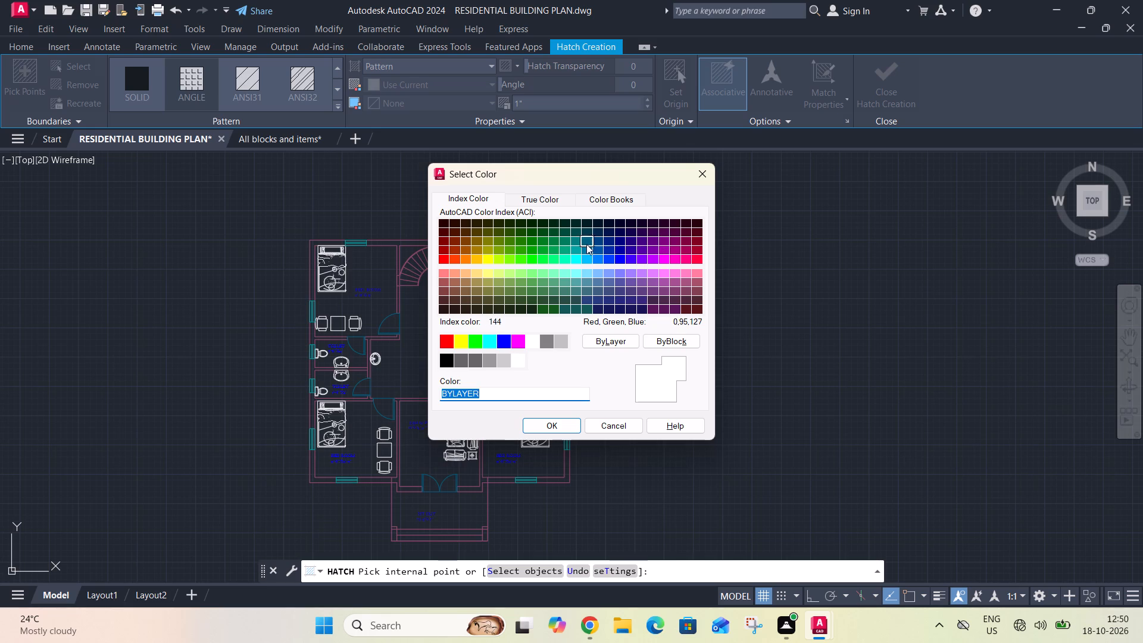
pyautogui.click(676, 271)
pyautogui.click(688, 274)
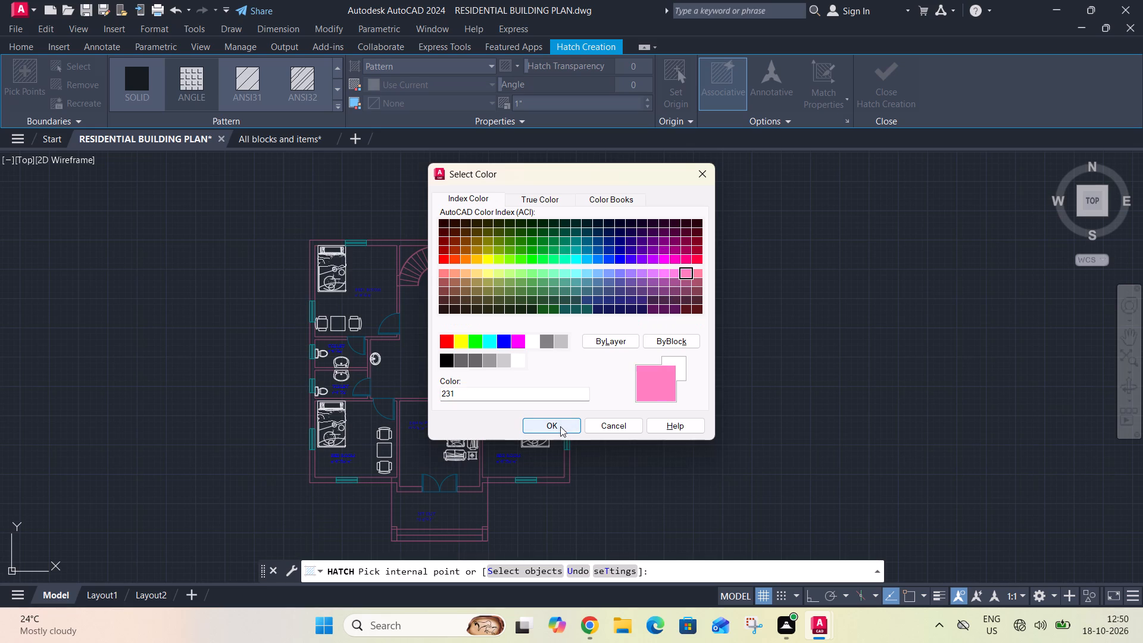
pyautogui.click(560, 426)
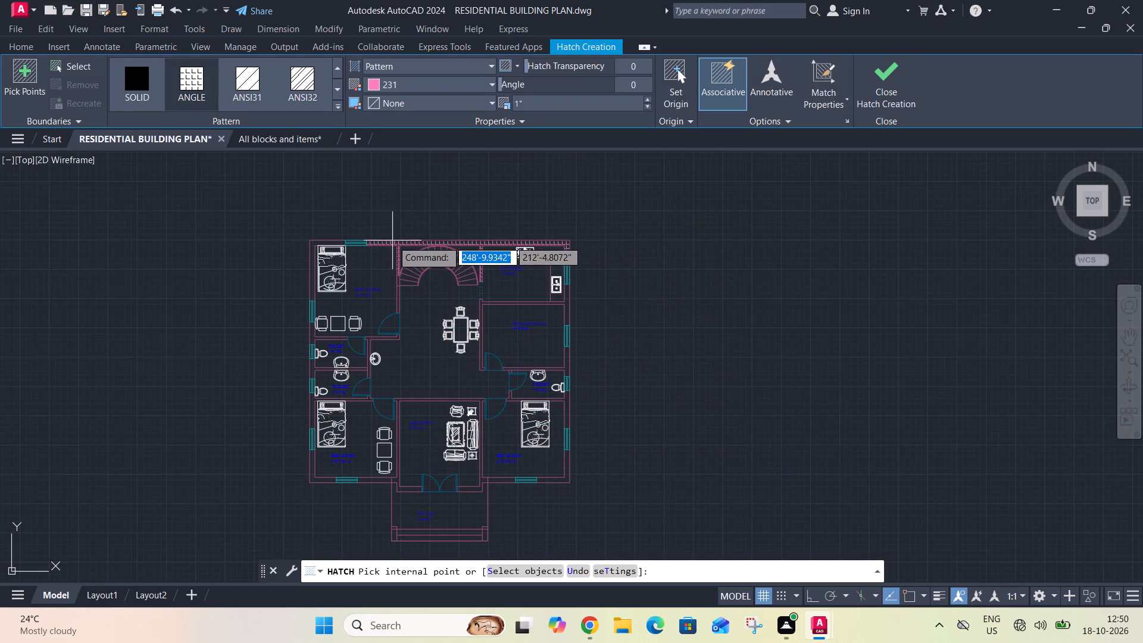
pyautogui.scroll(3, 392, 241)
pyautogui.click(141, 91)
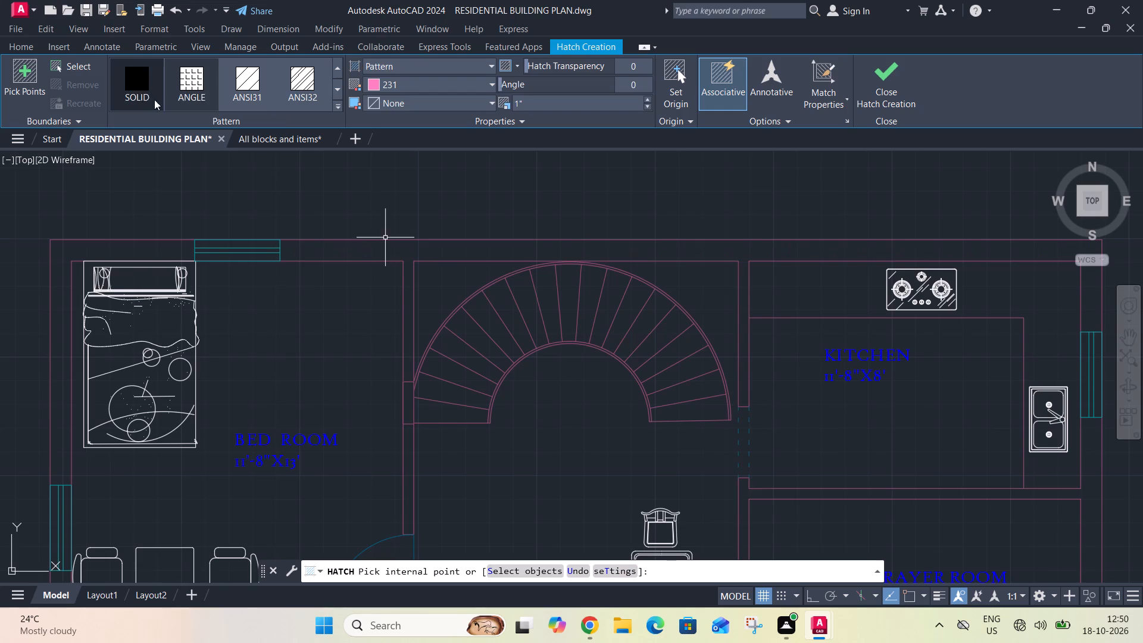
pyautogui.click(373, 254)
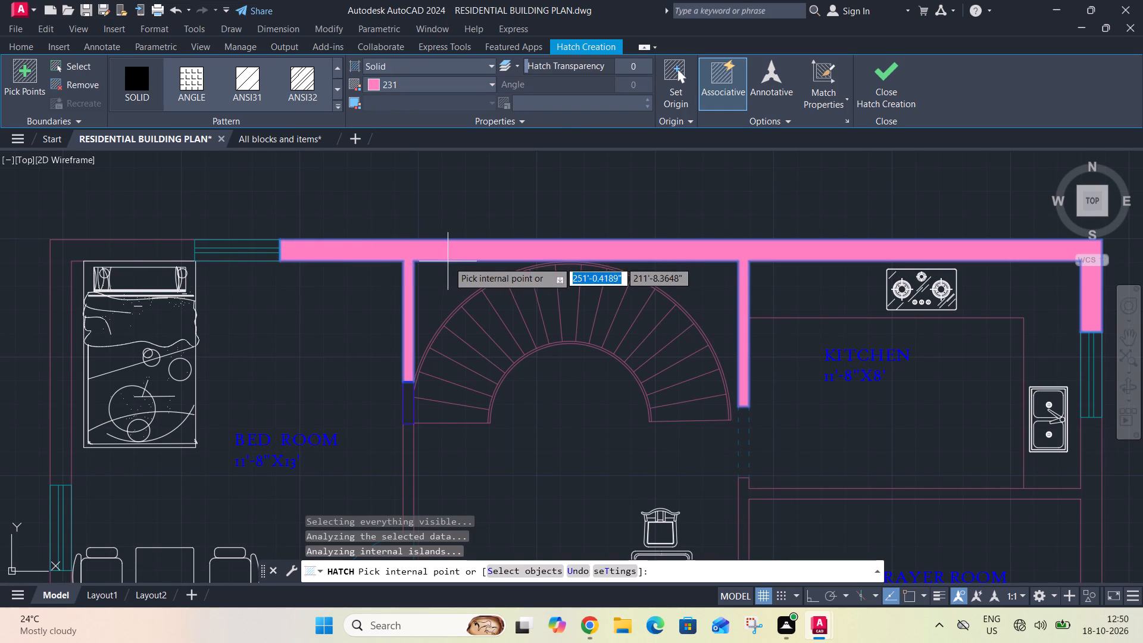
# Hatch the northwest bedroom's remaining walls with SOLID: the northwest corner, the west wall between windows, and the south and east walls.
pyautogui.scroll(-3, 449, 261)
pyautogui.scroll(4, 366, 262)
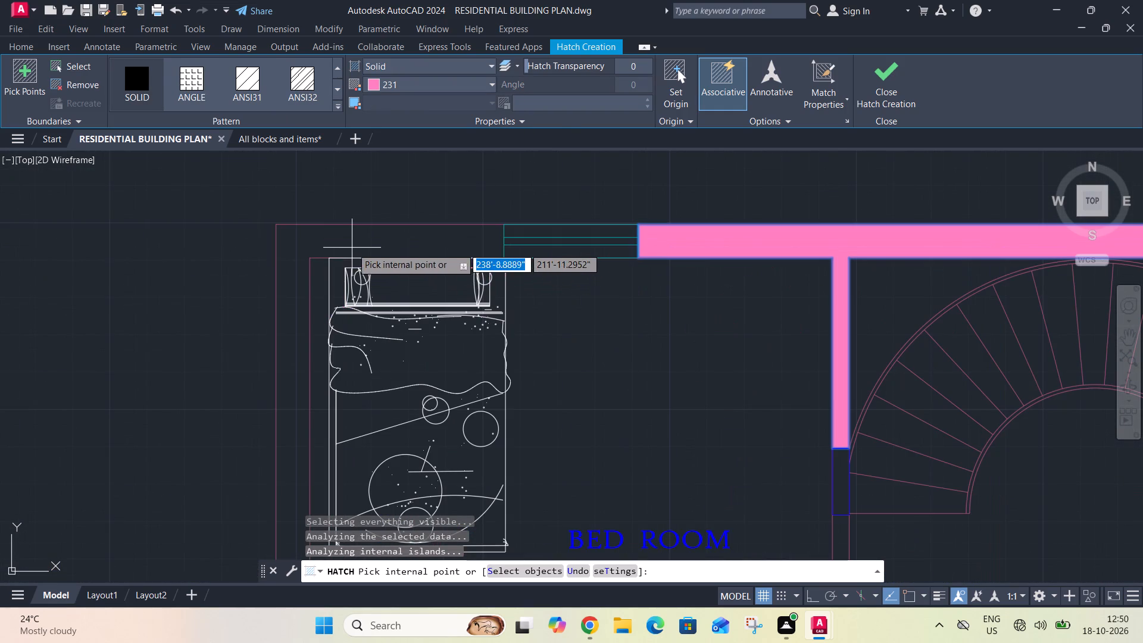
pyautogui.click(352, 248)
pyautogui.scroll(-4, 398, 195)
pyautogui.scroll(3, 402, 286)
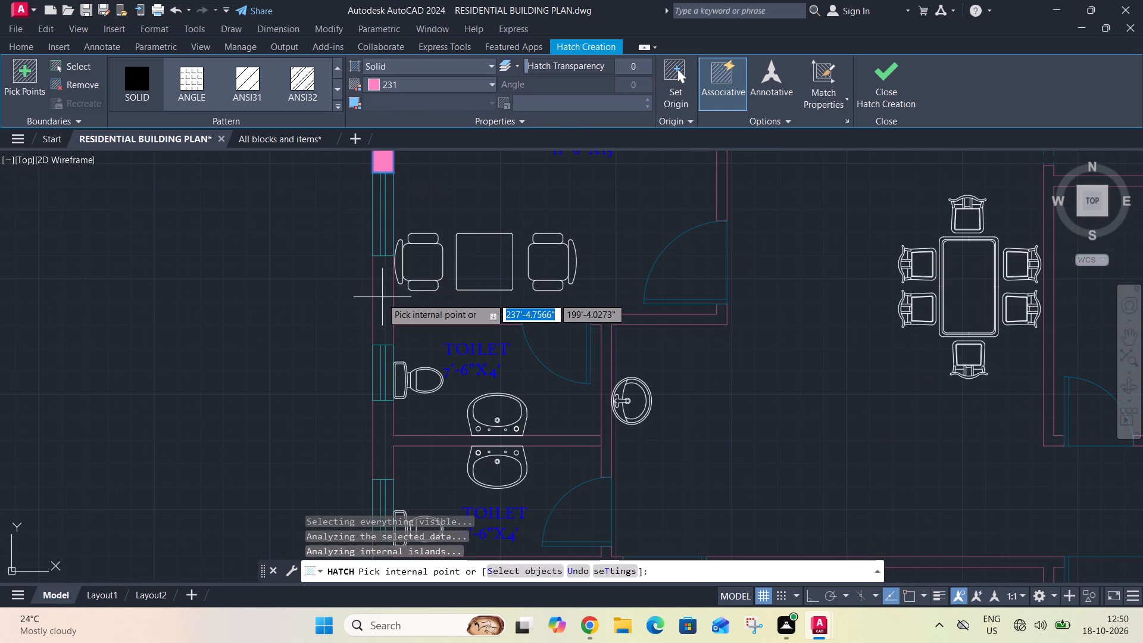
pyautogui.click(382, 300)
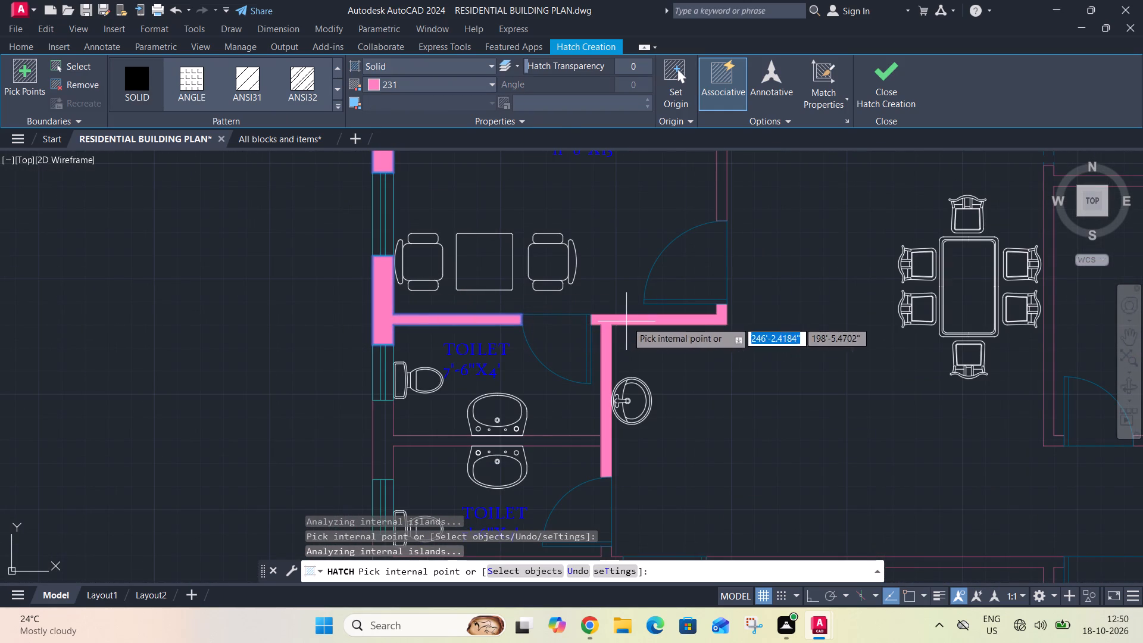
pyautogui.click(627, 321)
pyautogui.click(723, 192)
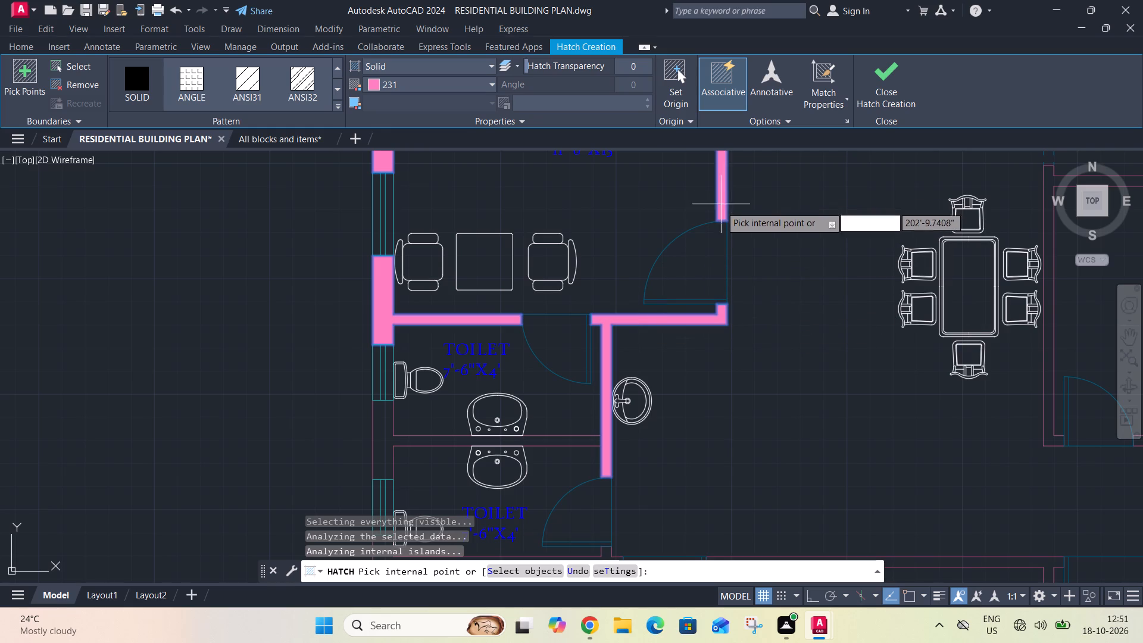
# Continue the SOLID hatch through the lower west toilet walls, the southwest bedroom's outer walls and the walls around the drawing room.
pyautogui.scroll(-3, 718, 216)
pyautogui.scroll(3, 653, 308)
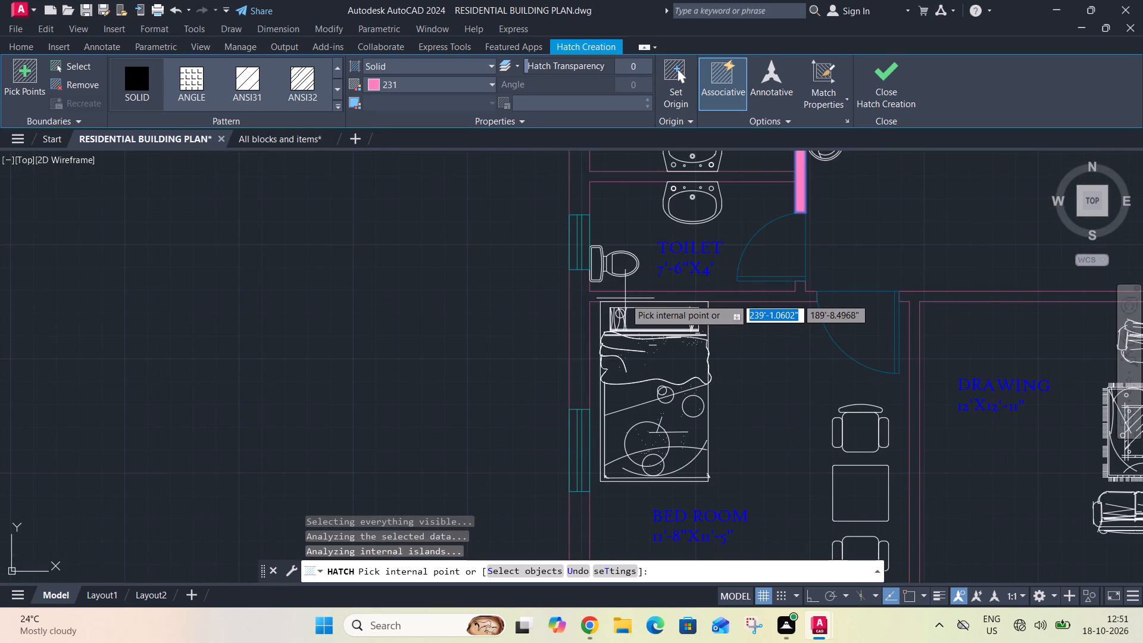
pyautogui.click(625, 298)
pyautogui.click(574, 178)
pyautogui.scroll(-3, 604, 227)
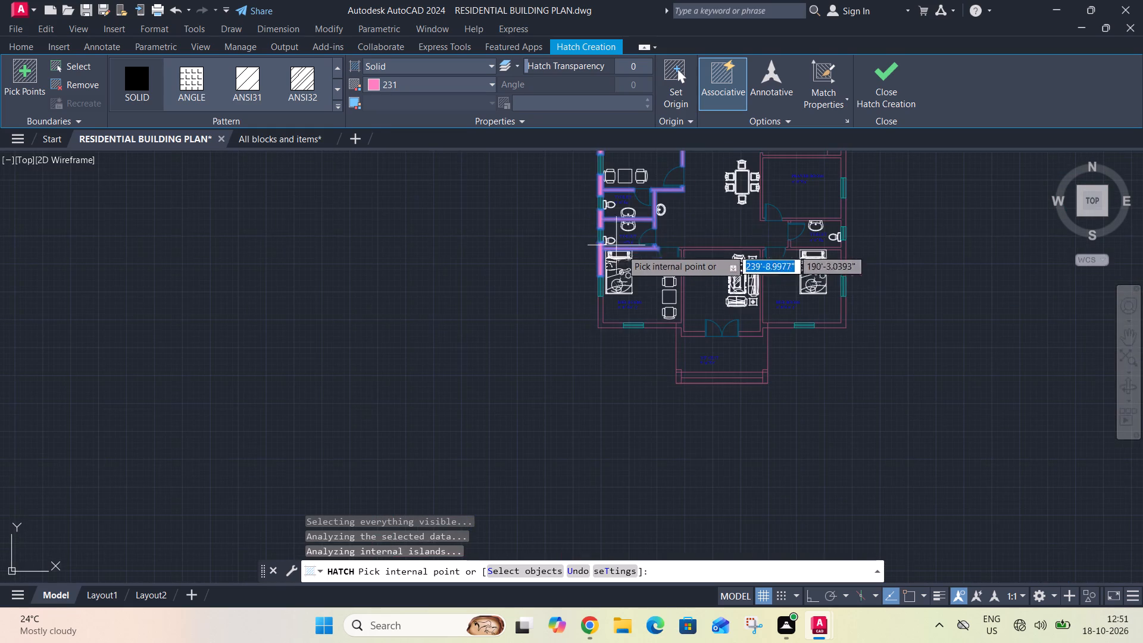
pyautogui.scroll(4, 685, 250)
pyautogui.click(698, 240)
pyautogui.scroll(-4, 697, 245)
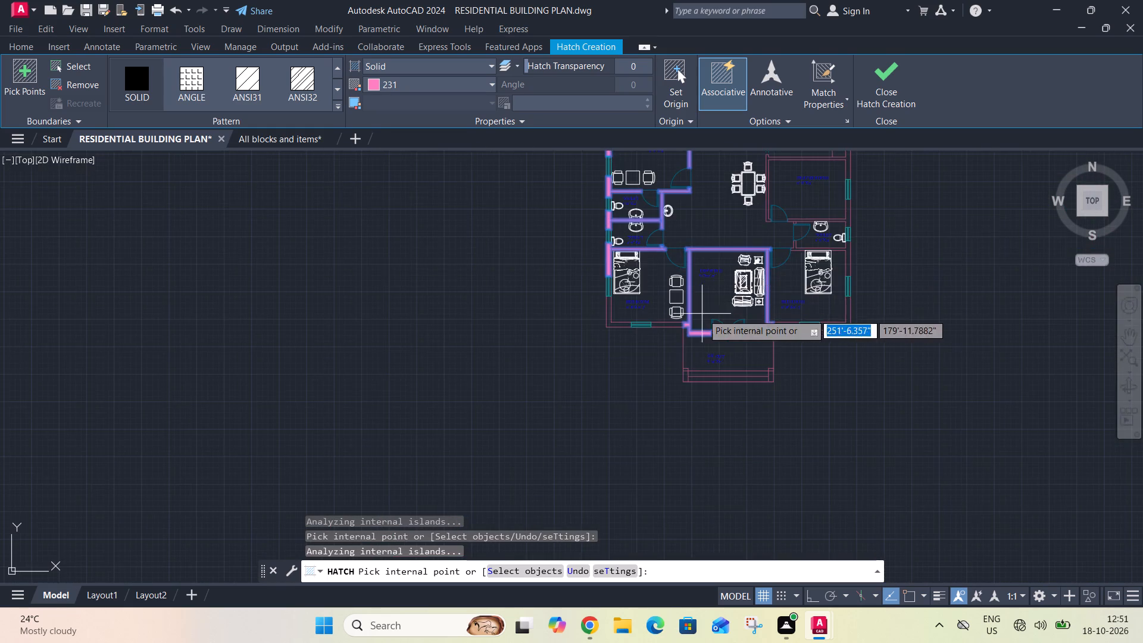
pyautogui.scroll(3, 727, 352)
pyautogui.click(479, 238)
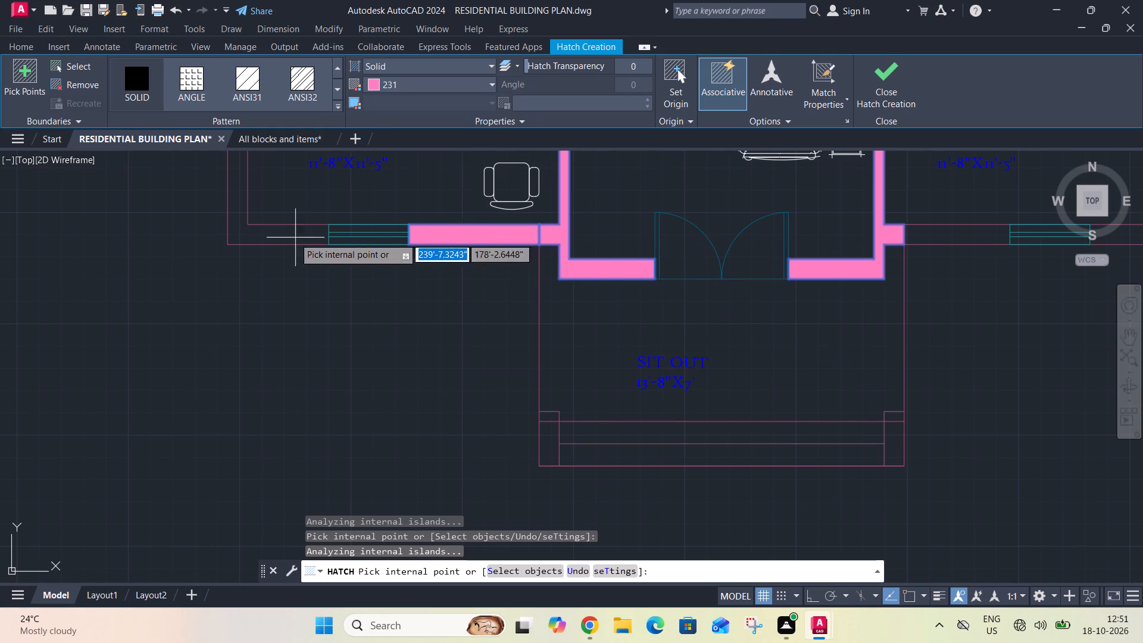
pyautogui.click(283, 232)
# Hatch the southeast bedroom's south, east and north walls with SOLID, up to the attached toilet's window.
pyautogui.scroll(-4, 293, 241)
pyautogui.moveTo(451, 272); pyautogui.dragTo(439, 308, button='middle')
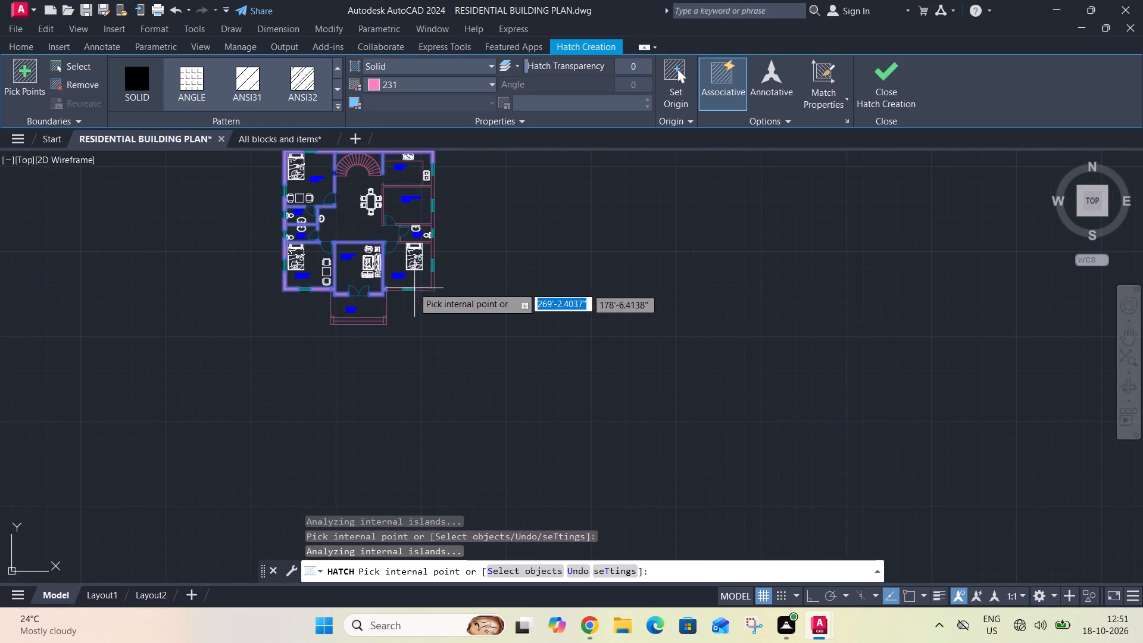
pyautogui.scroll(4, 408, 287)
pyautogui.click(326, 294)
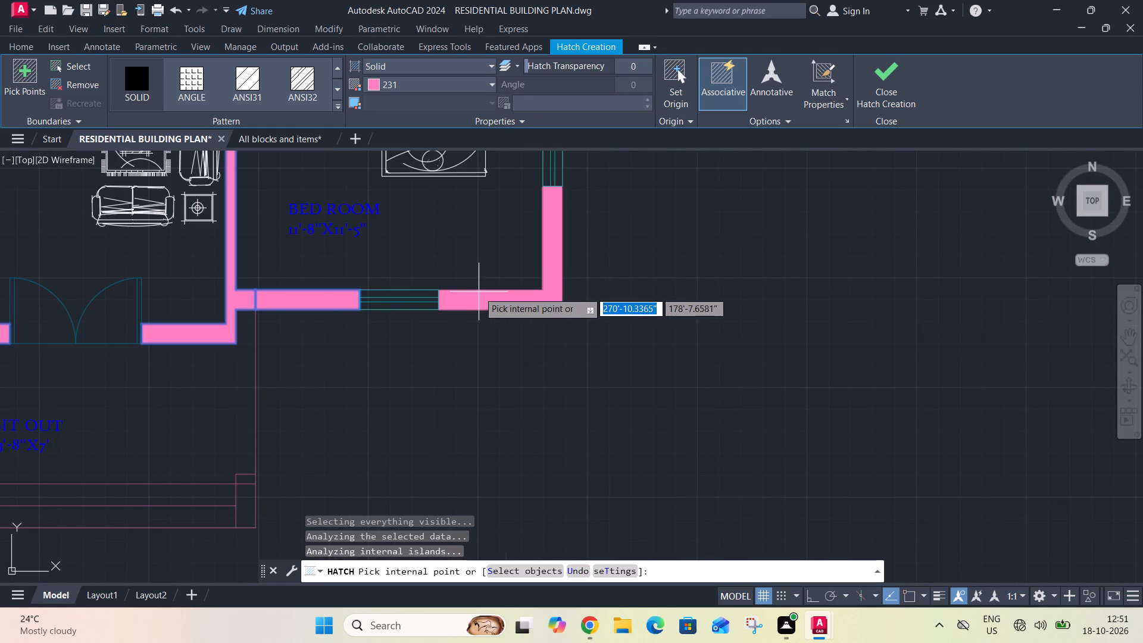
pyautogui.click(480, 292)
pyautogui.scroll(-2, 495, 309)
pyautogui.moveTo(555, 429); pyautogui.dragTo(630, 487, button='middle')
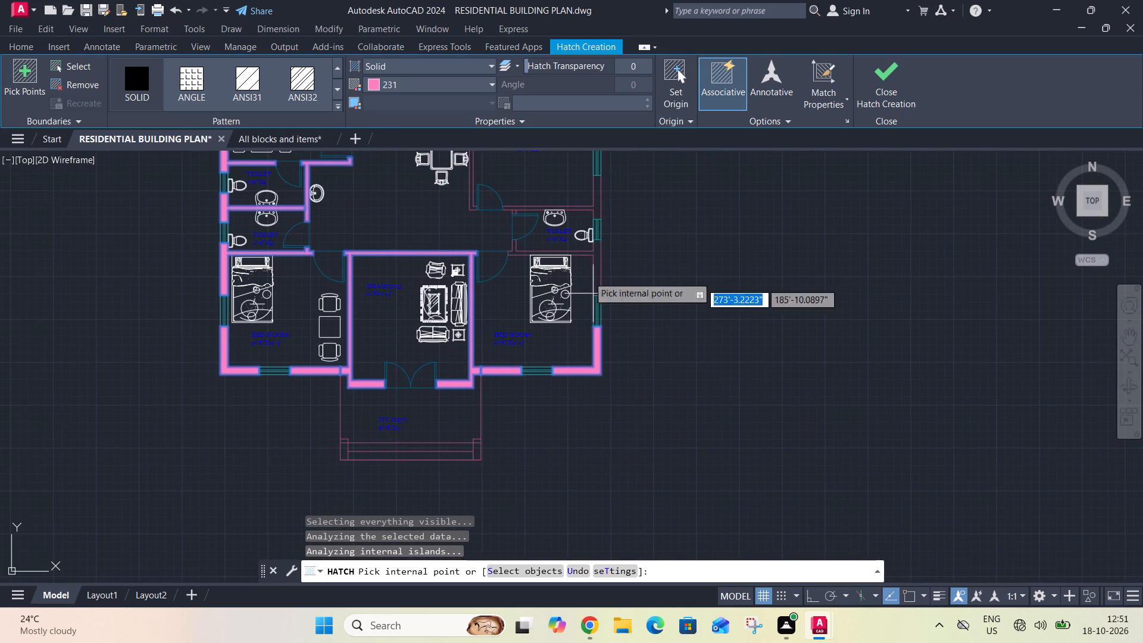
pyautogui.scroll(3, 572, 245)
pyautogui.click(578, 278)
# Hatch the east toilet's north wall and the prayer room's north and west walls with SOLID, and finish hatching.
pyautogui.scroll(-2, 581, 282)
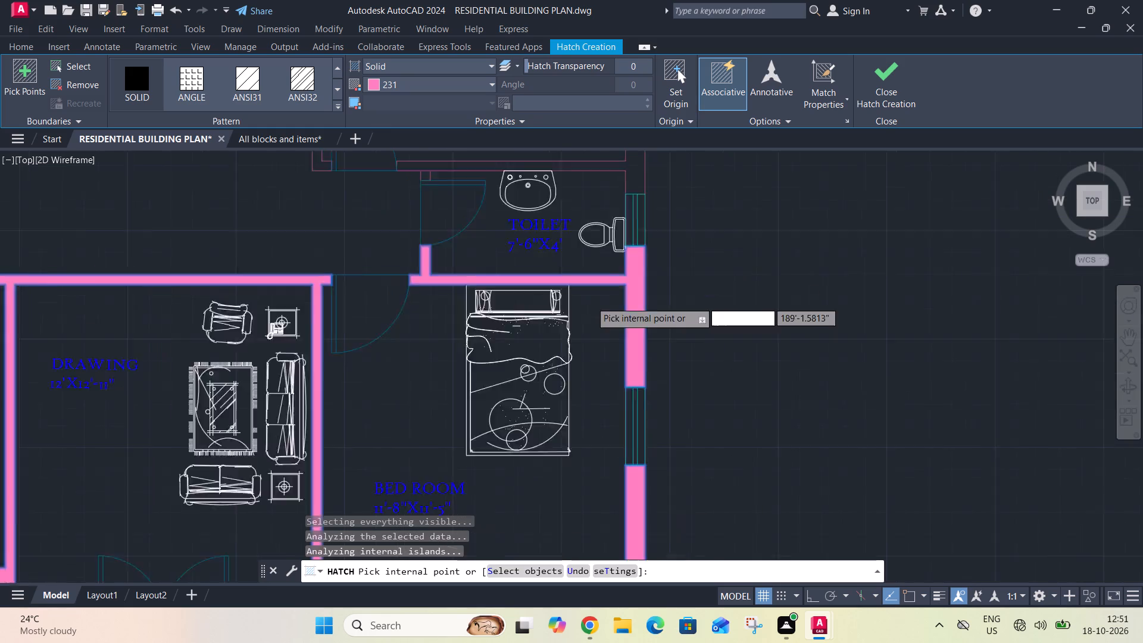
pyautogui.moveTo(571, 251); pyautogui.dragTo(625, 350, button='middle')
pyautogui.scroll(2, 604, 319)
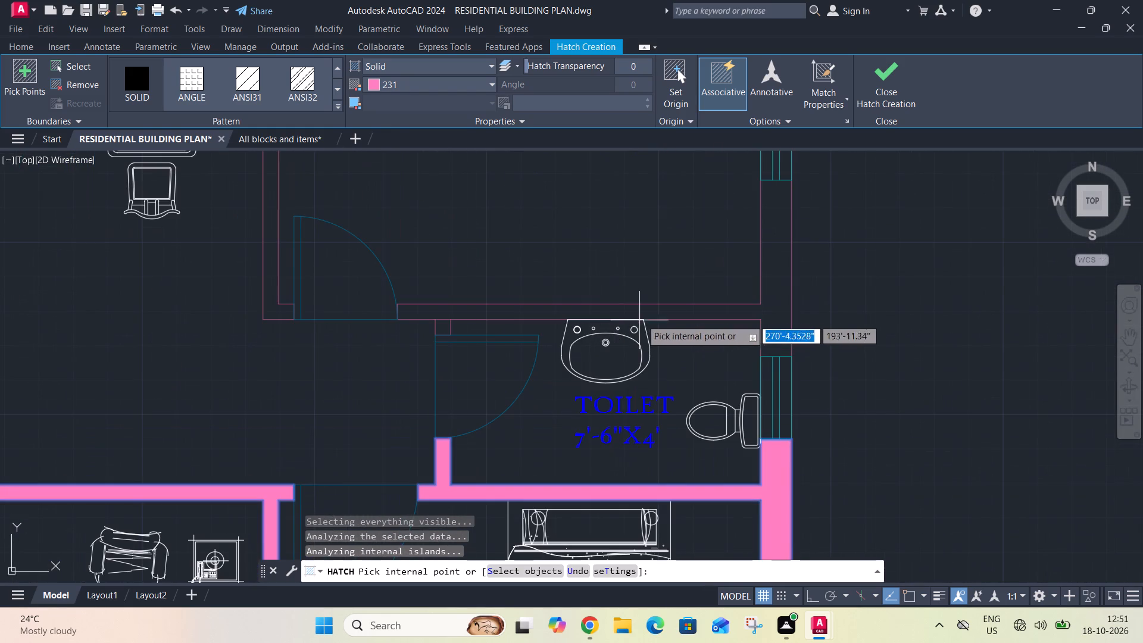
pyautogui.click(652, 313)
pyautogui.scroll(-3, 679, 348)
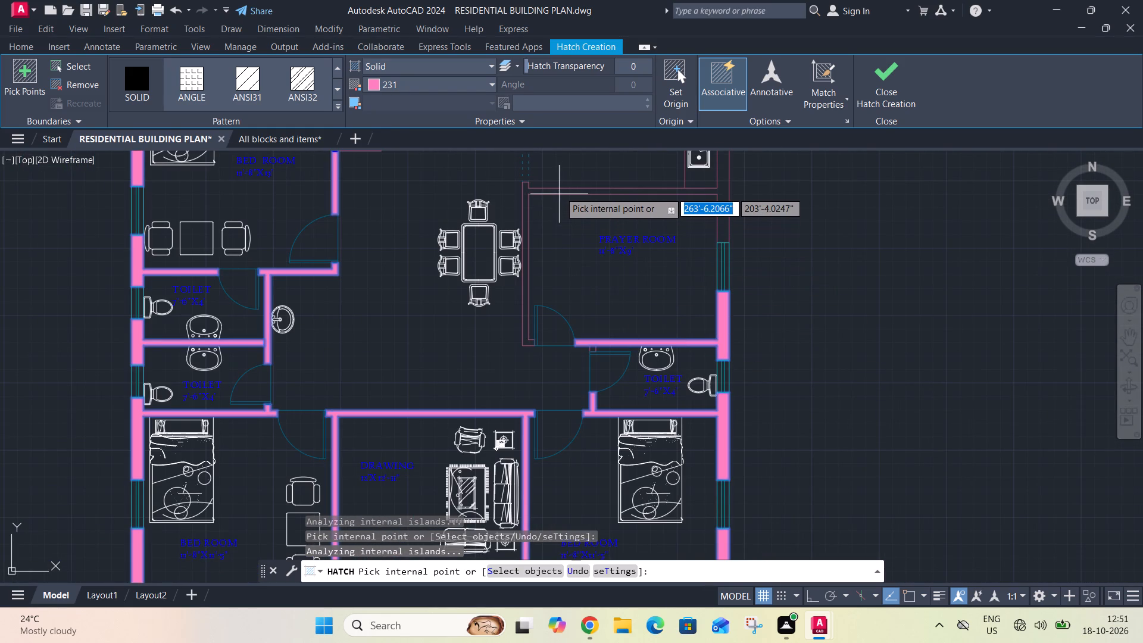
pyautogui.scroll(2, 561, 191)
pyautogui.click(561, 195)
pyautogui.scroll(-1, 575, 255)
pyautogui.moveTo(588, 283); pyautogui.dragTo(637, 394, button='middle')
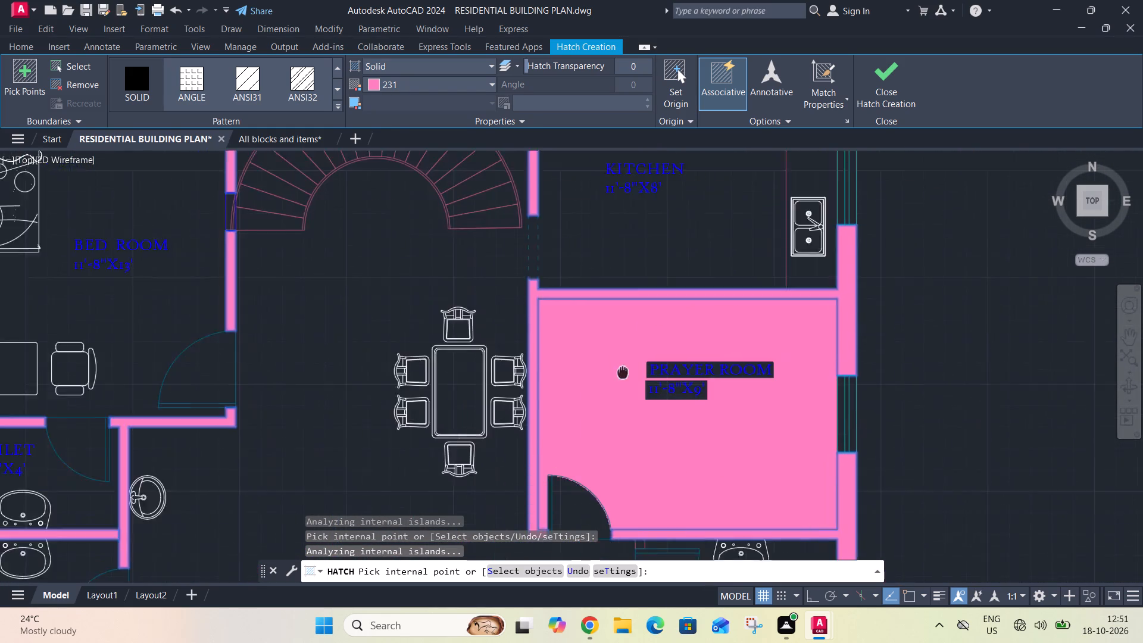
pyautogui.moveTo(637, 394); pyautogui.dragTo(695, 498, button='middle')
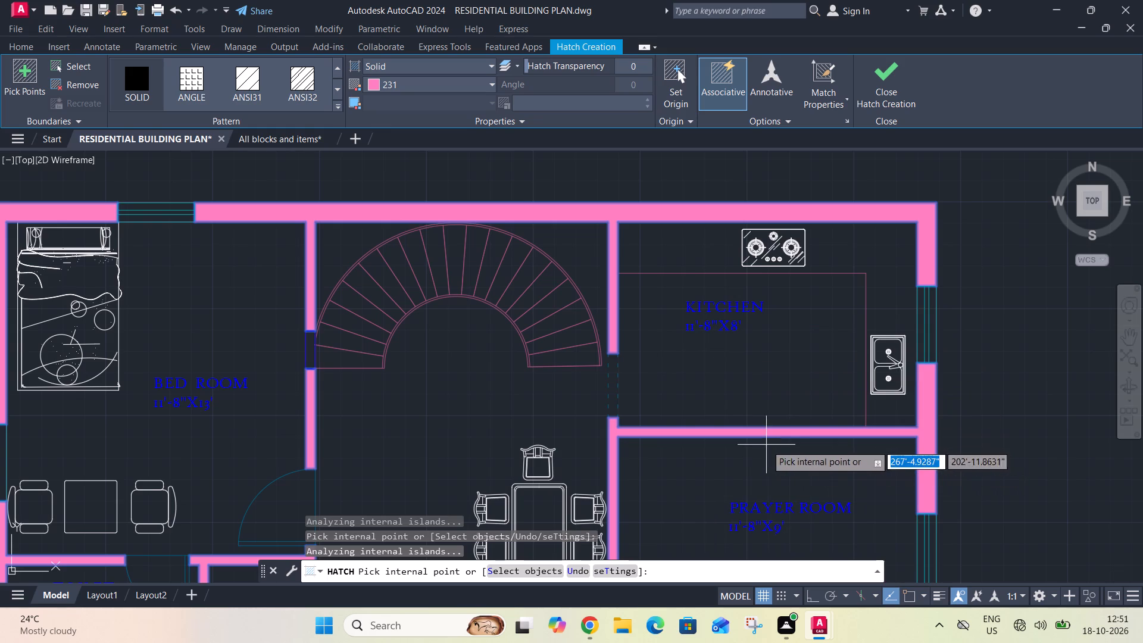
pyautogui.click(1003, 413)
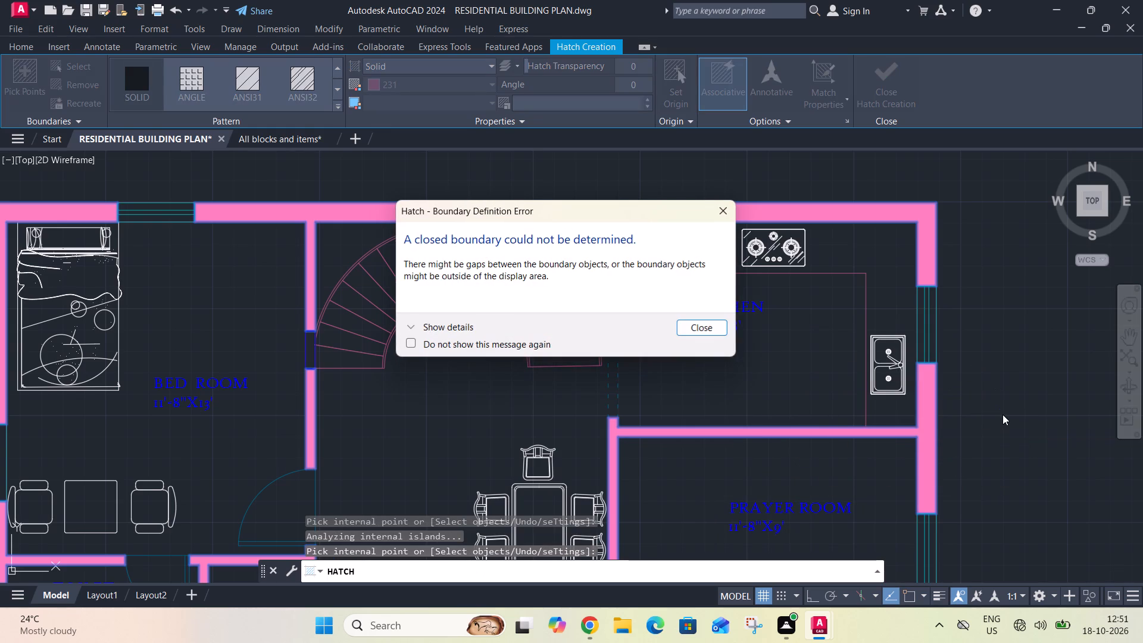
pyautogui.press('Return')
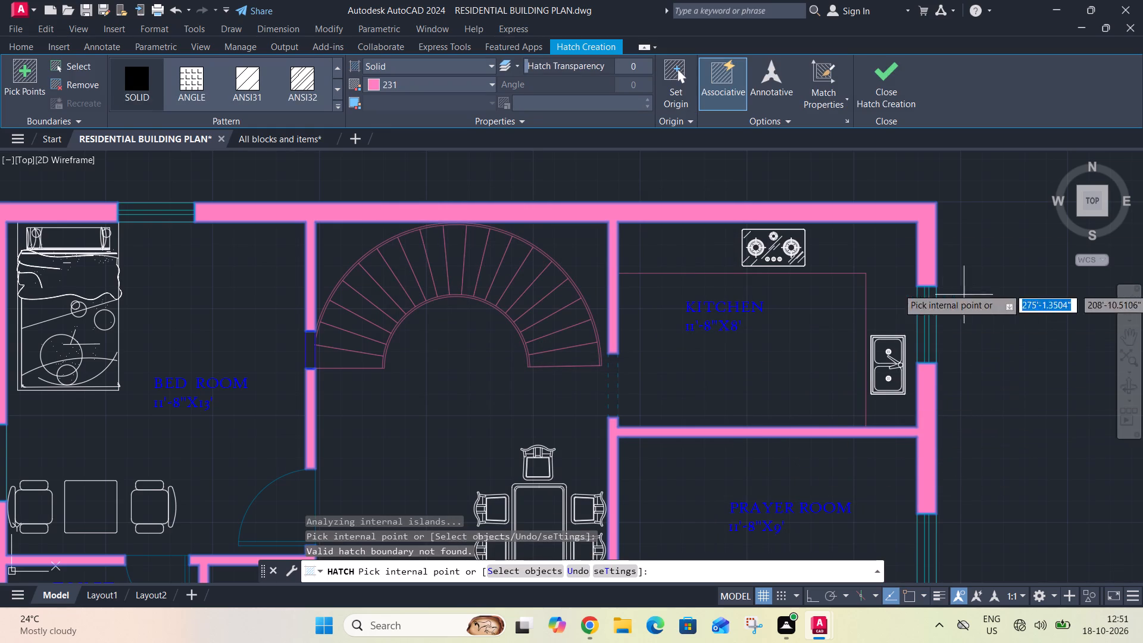
pyautogui.click(891, 77)
pyautogui.scroll(-6, 889, 76)
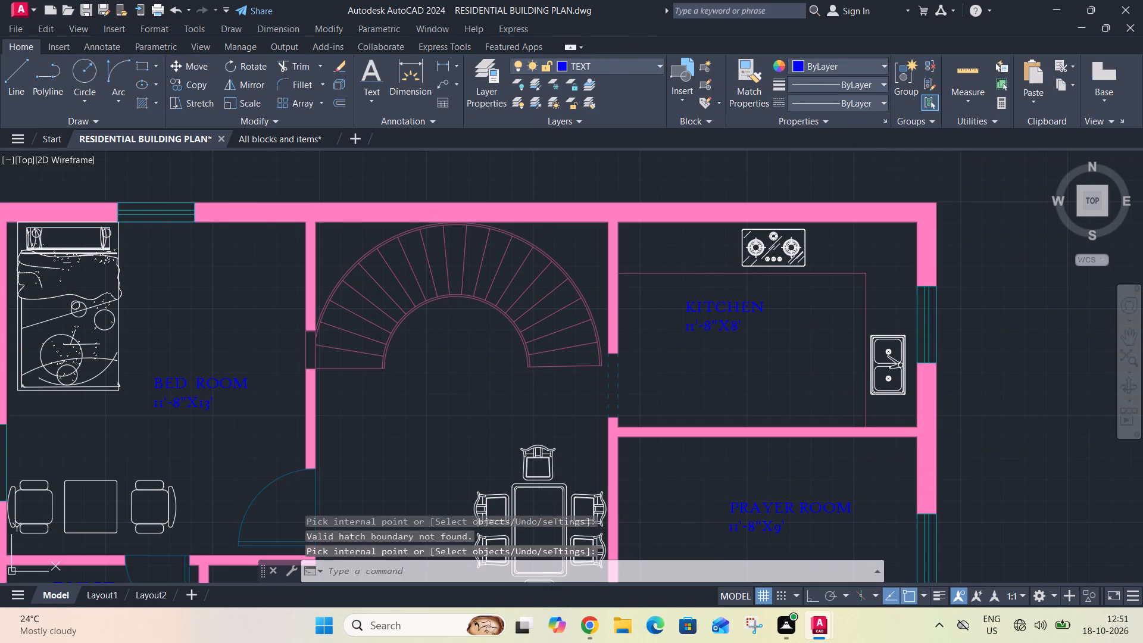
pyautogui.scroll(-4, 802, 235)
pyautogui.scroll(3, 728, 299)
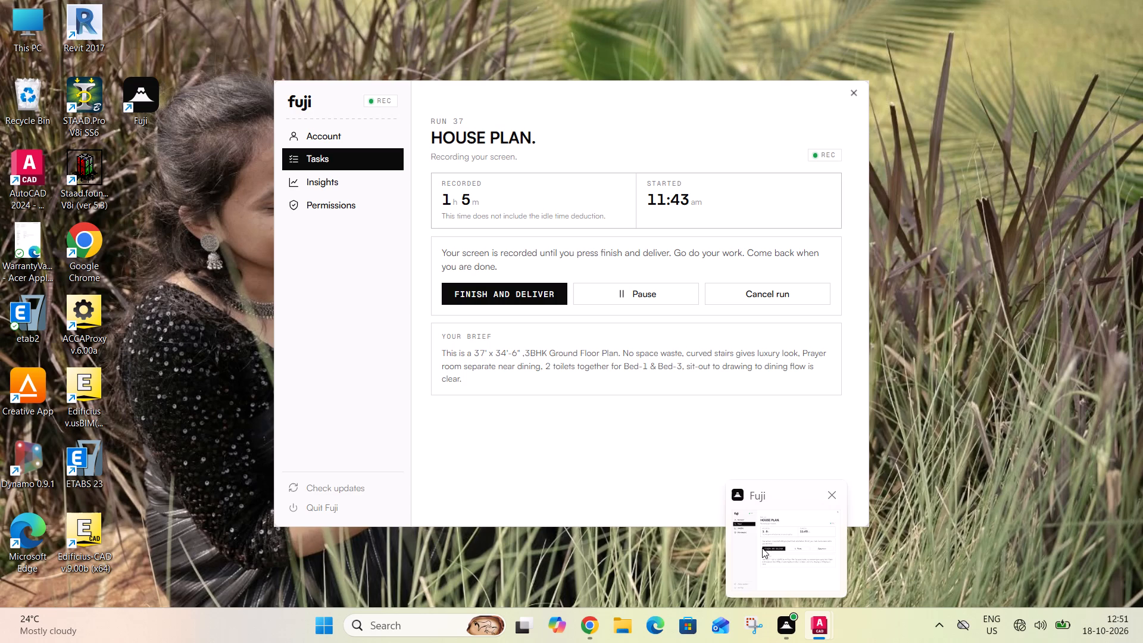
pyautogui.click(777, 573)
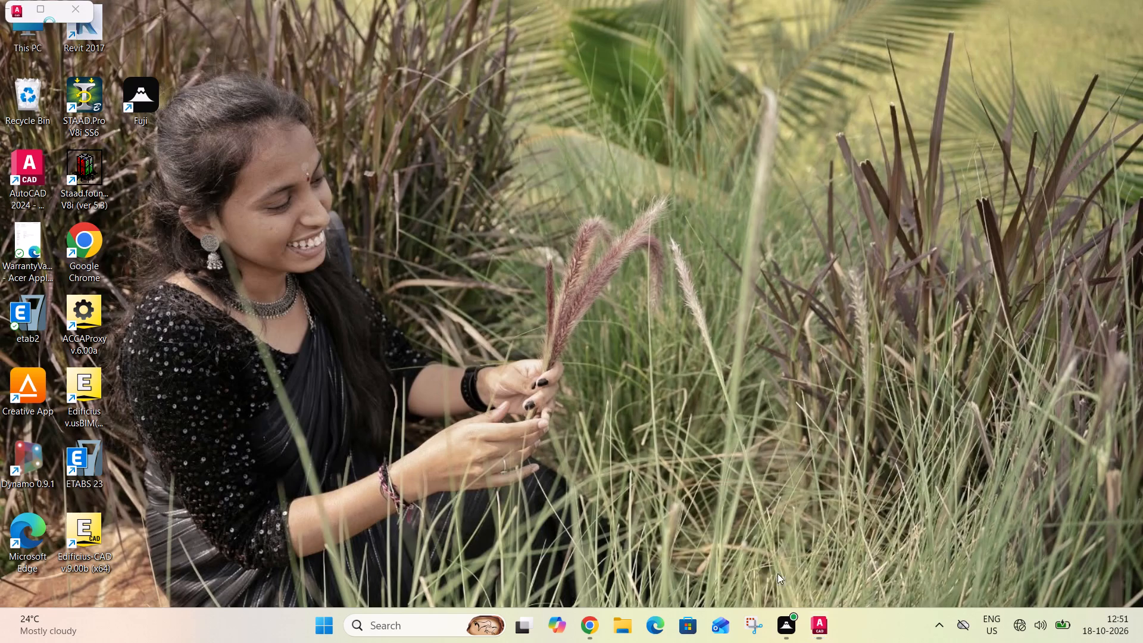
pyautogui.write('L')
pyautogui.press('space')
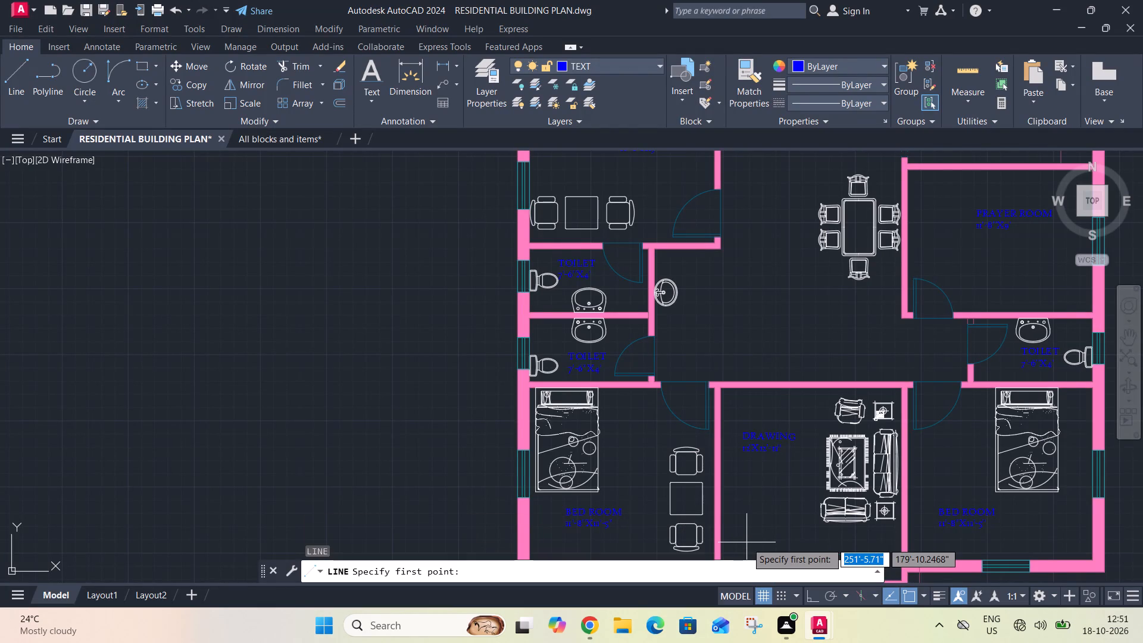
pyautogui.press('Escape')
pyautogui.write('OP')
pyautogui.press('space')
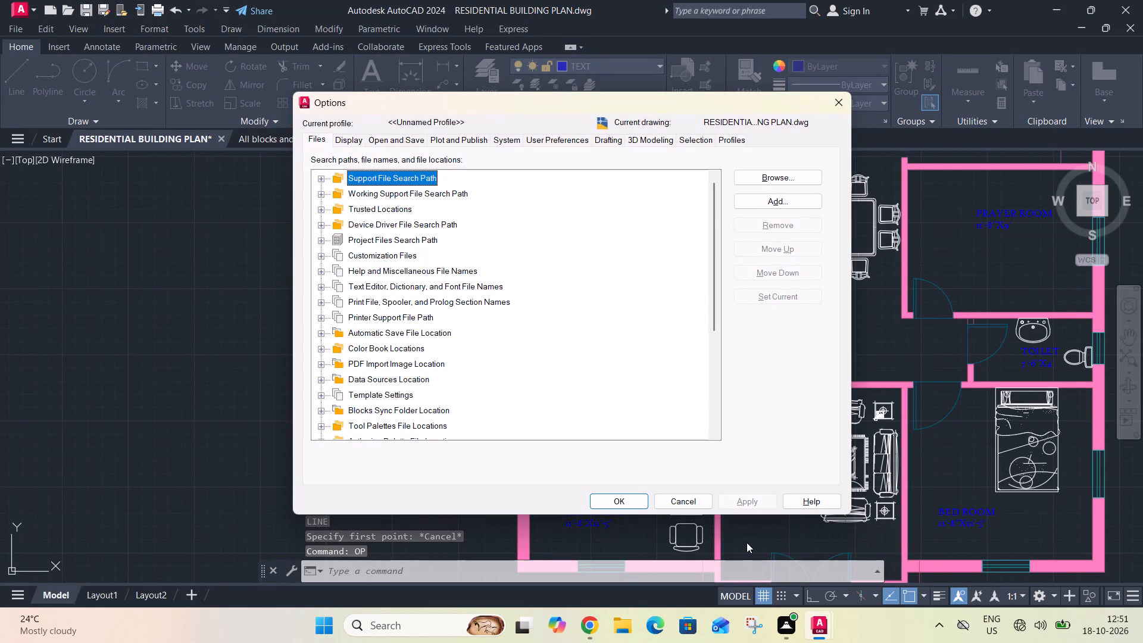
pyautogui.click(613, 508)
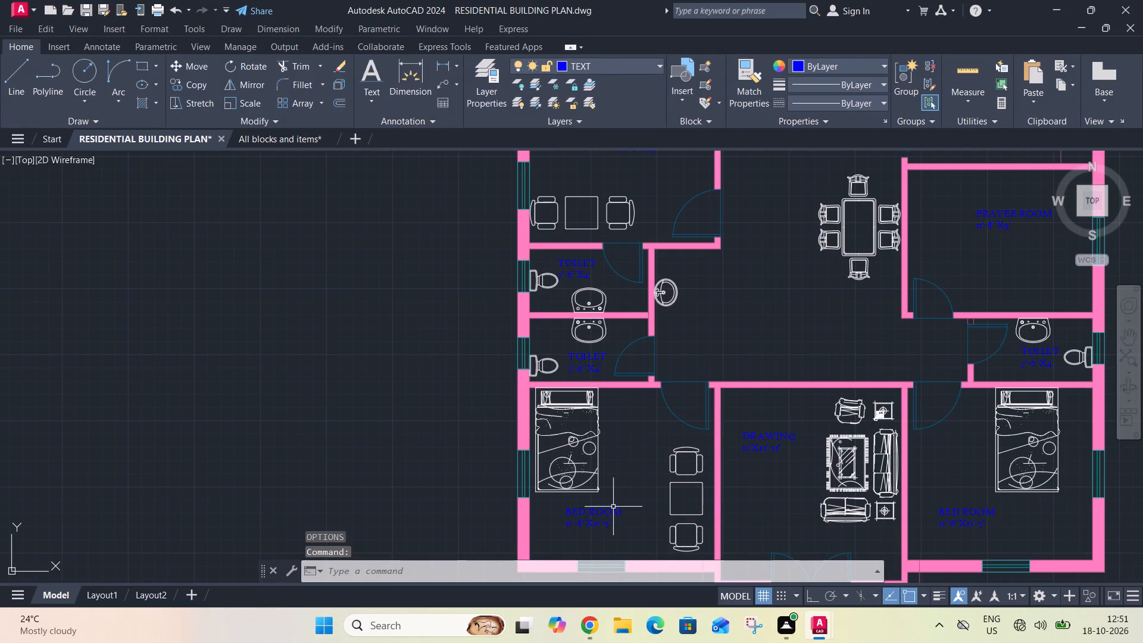
# Save the floor plan drawing.
pyautogui.hotkey('ctrl', 's')
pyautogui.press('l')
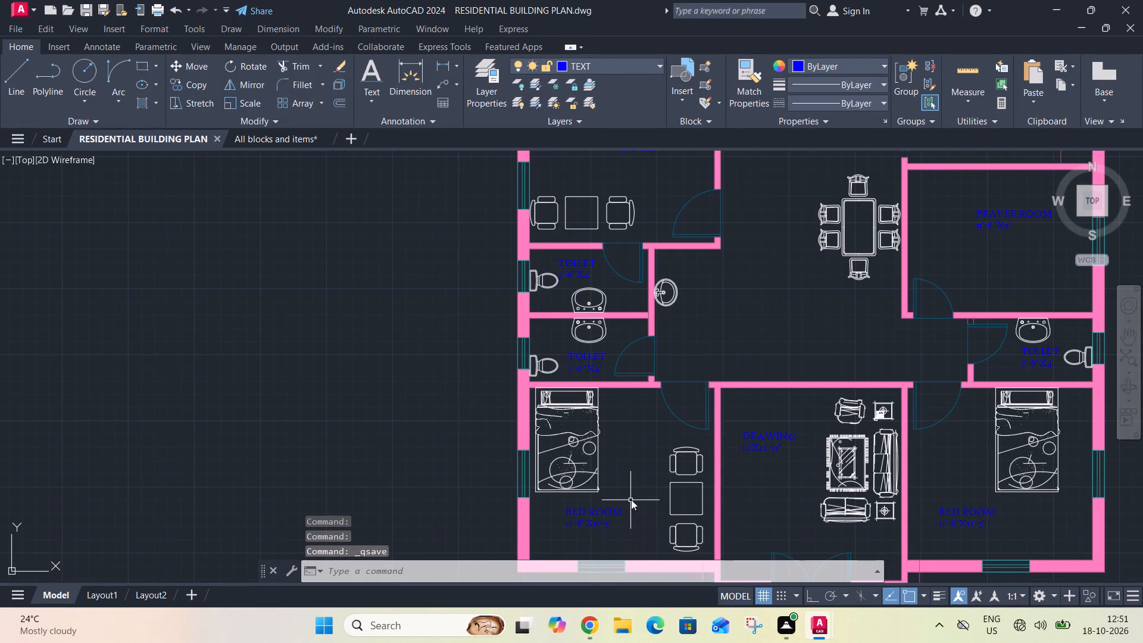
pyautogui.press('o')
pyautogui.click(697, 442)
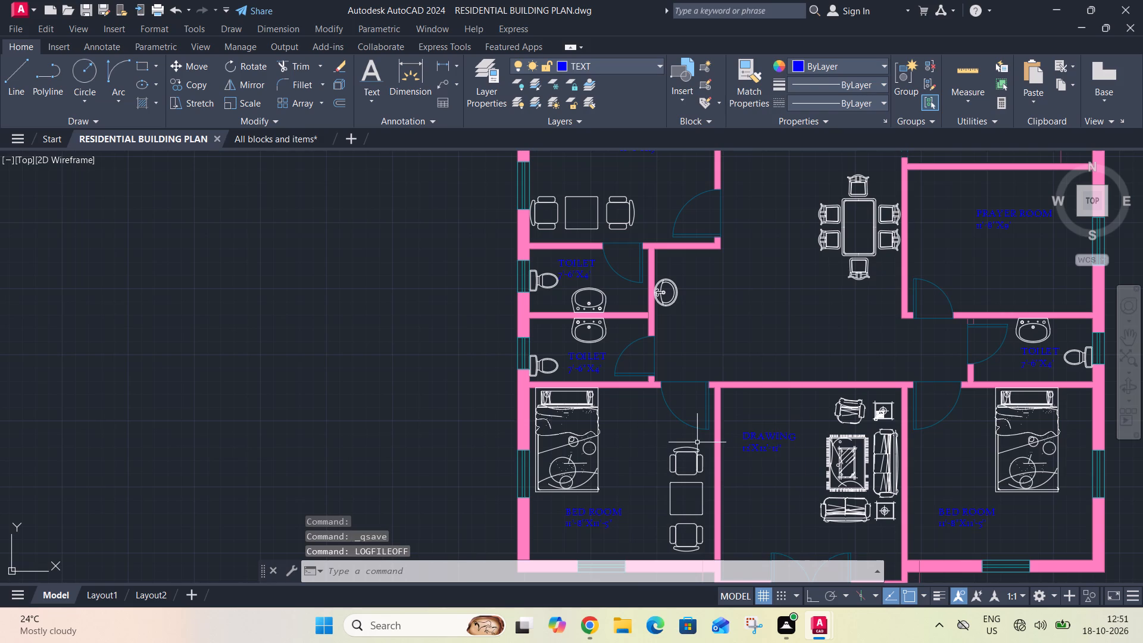
# Start plotting the model with Microsoft Print to PDF as the plotter.
pyautogui.hotkey('ctrl', 'p')
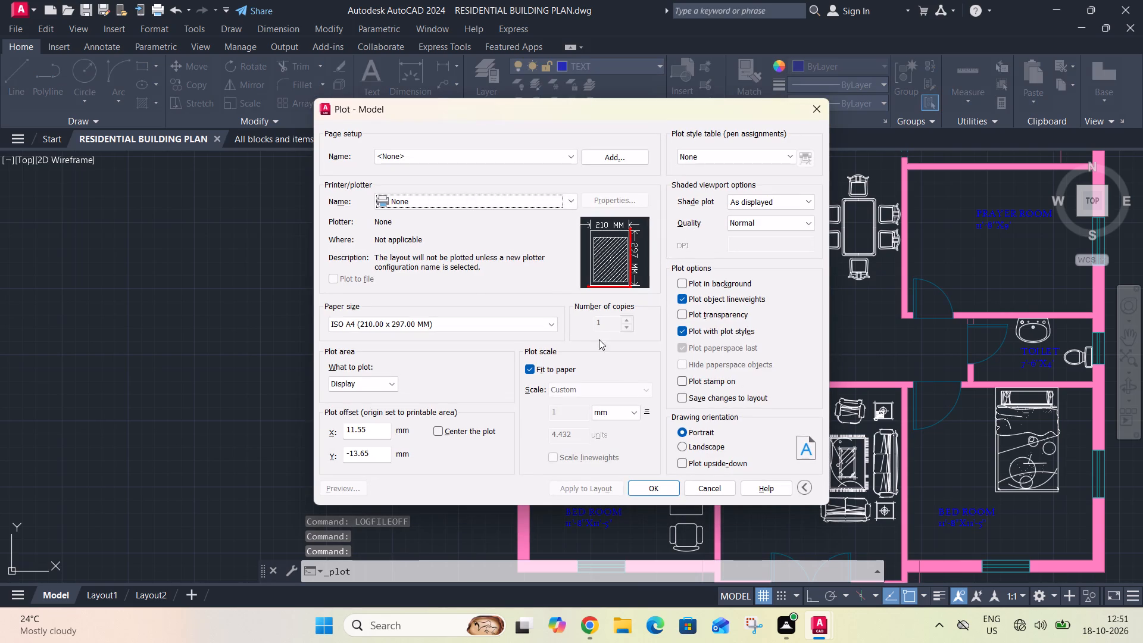
pyautogui.click(567, 202)
pyautogui.click(551, 254)
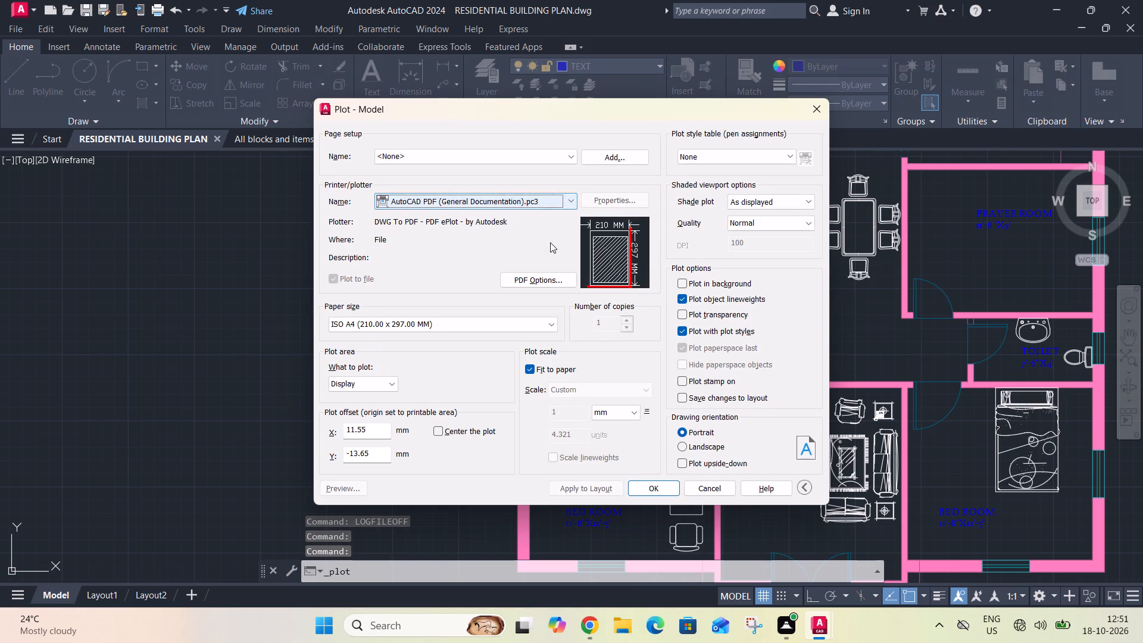
pyautogui.click(573, 203)
pyautogui.click(543, 246)
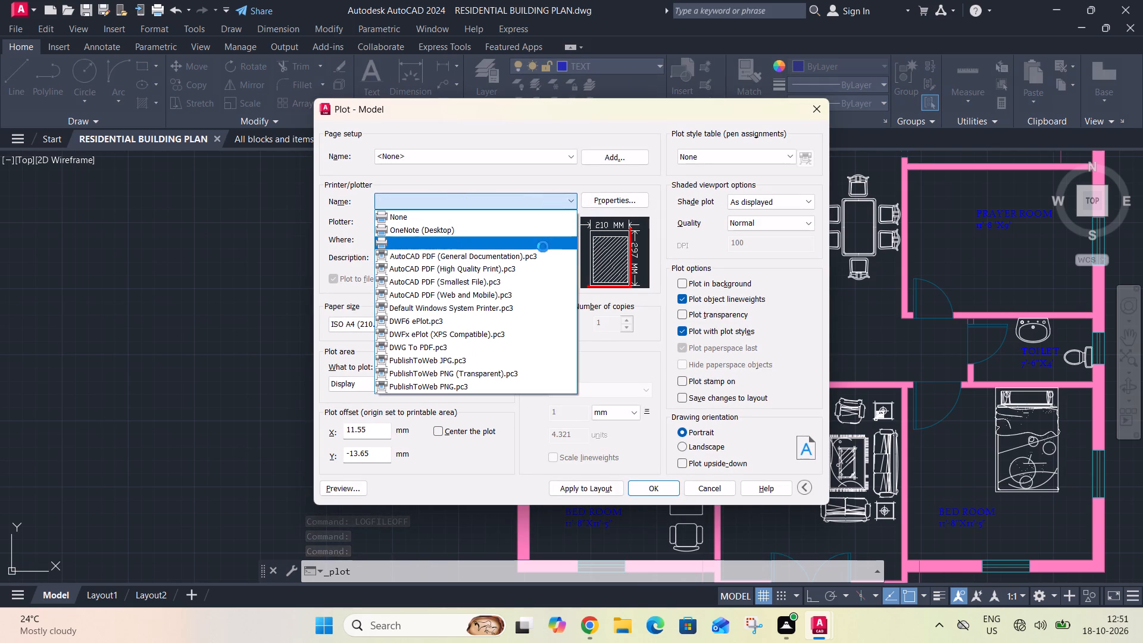
# Set the plot area to a window enclosing the whole floor plan and run the plot.
pyautogui.click(388, 388)
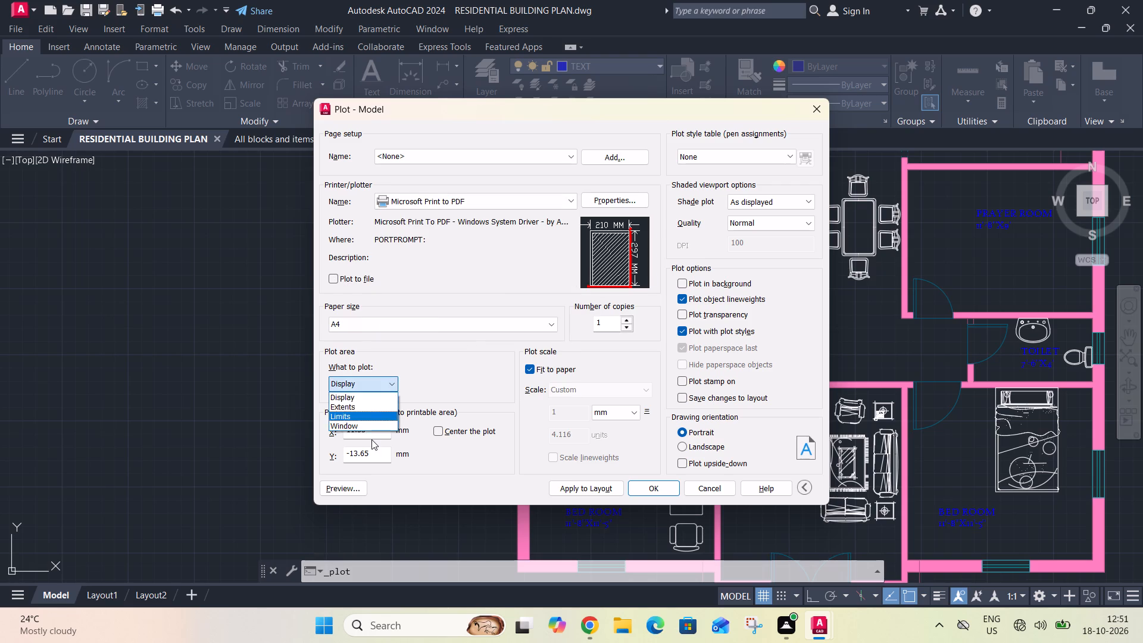
pyautogui.click(371, 439)
pyautogui.scroll(-1, 376, 431)
pyautogui.click(392, 380)
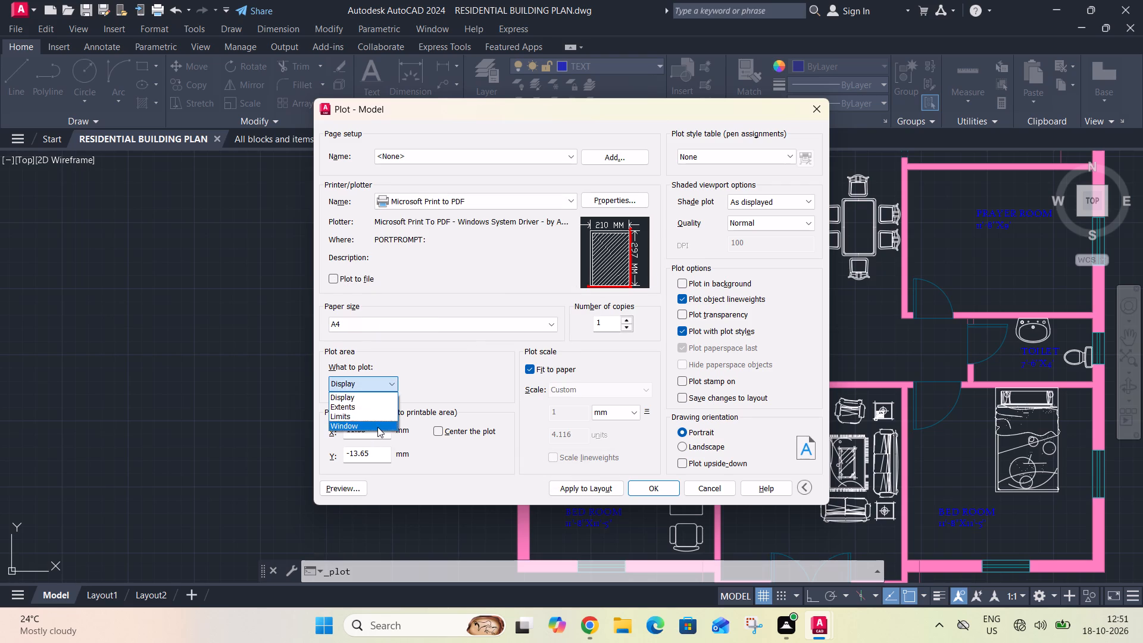
pyautogui.click(377, 427)
pyautogui.scroll(-3, 380, 420)
pyautogui.click(379, 298)
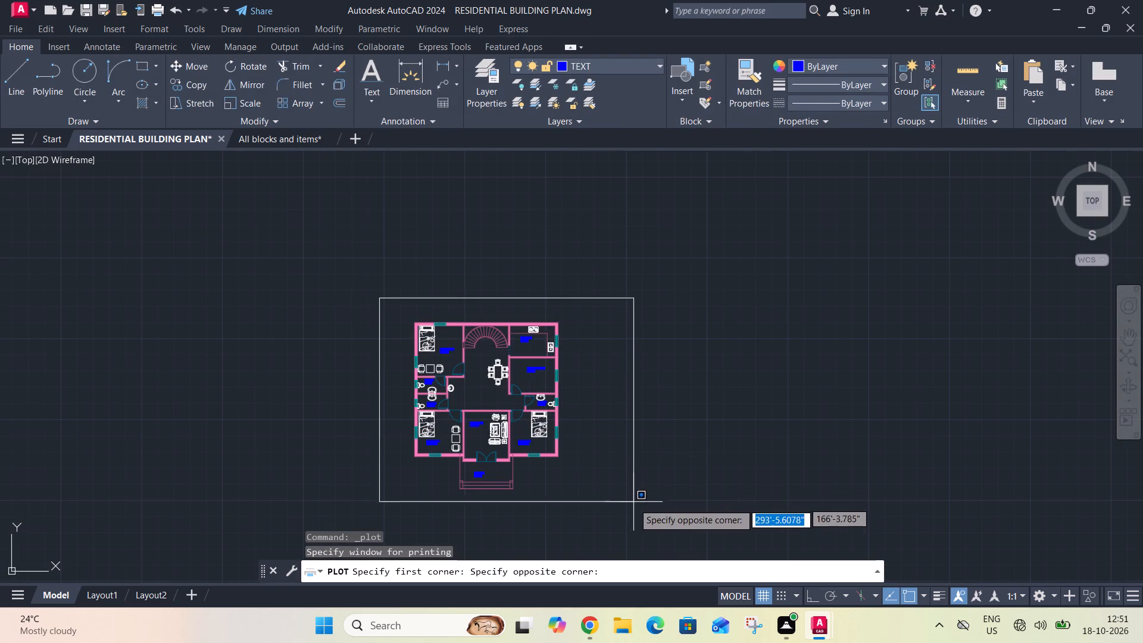
pyautogui.click(635, 505)
pyautogui.click(636, 489)
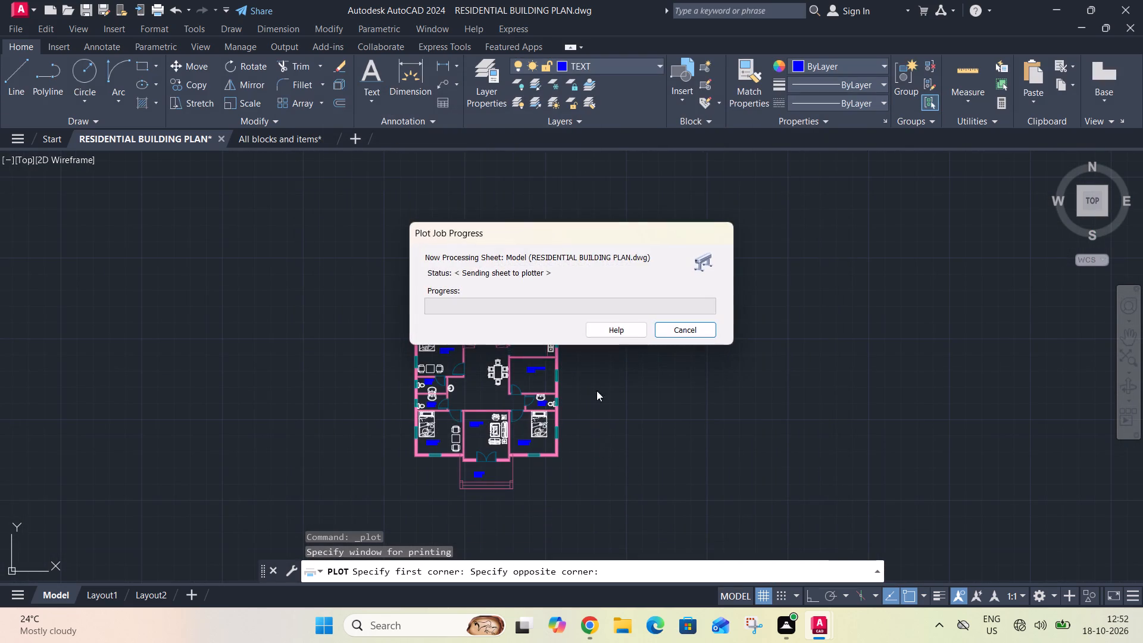
# Save the plot output as a PDF named VVVVVVVV PDF in the CADDESK folder under Documents.
pyautogui.click(526, 339)
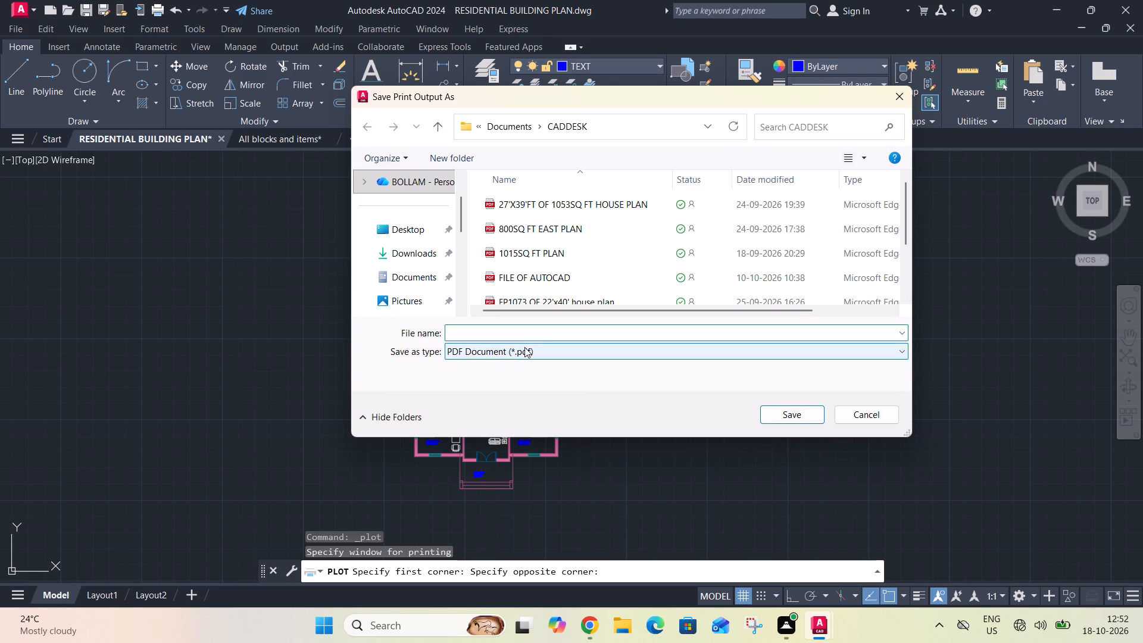
pyautogui.write('VVVVVV')
pyautogui.write('VV')
pyautogui.press('space')
pyautogui.write('PDF')
pyautogui.click(431, 273)
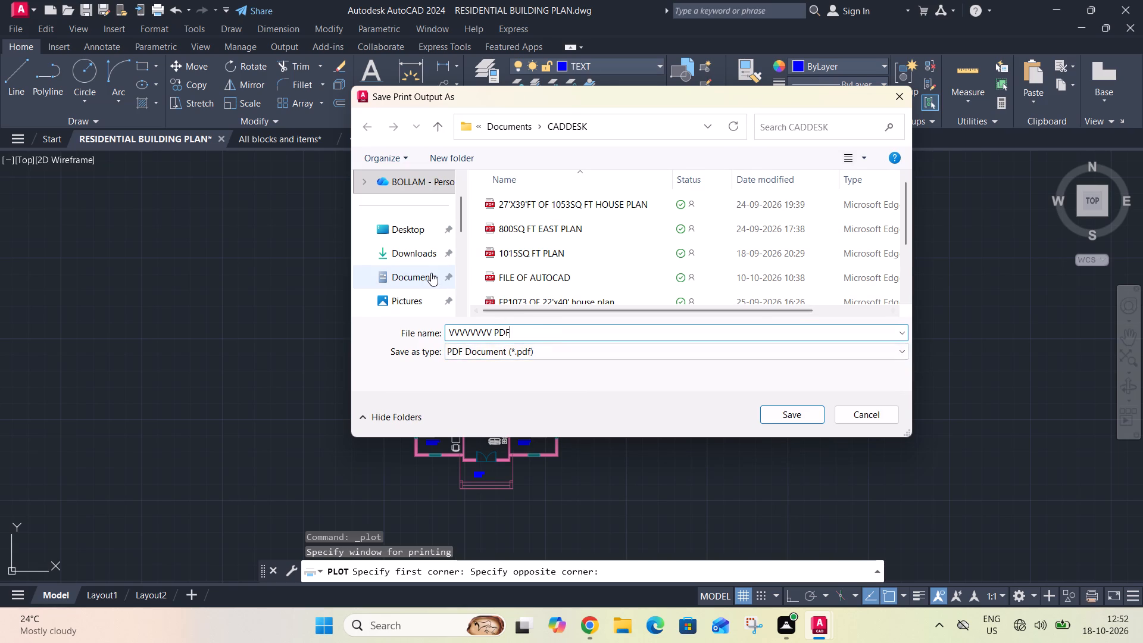
pyautogui.click(516, 219)
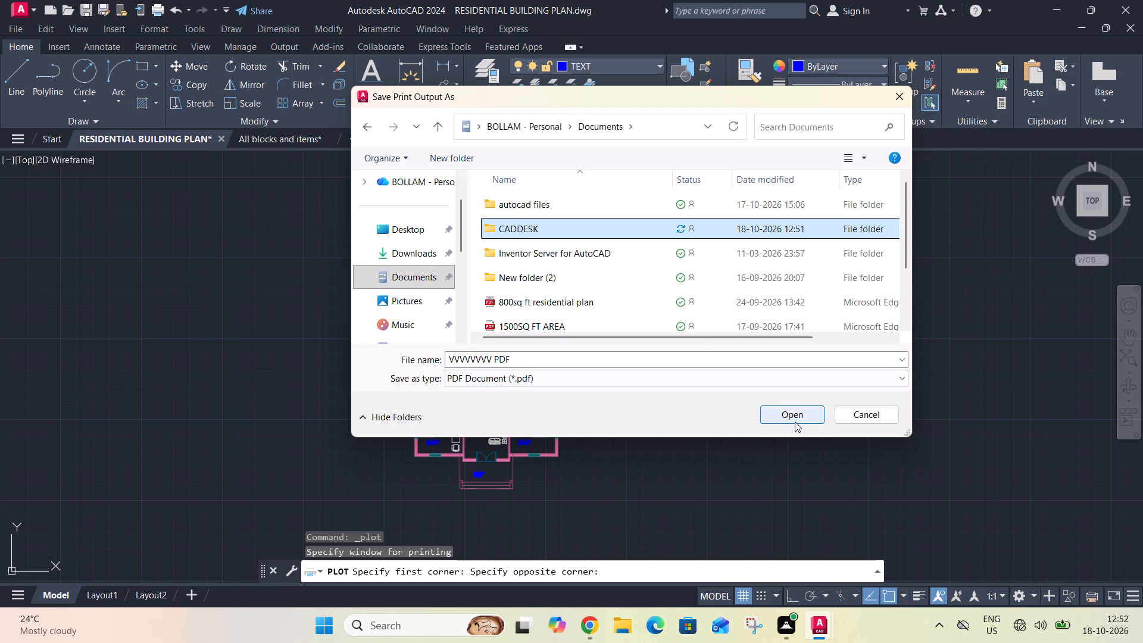
pyautogui.click(794, 414)
pyautogui.moveTo(778, 424); pyautogui.dragTo(779, 418)
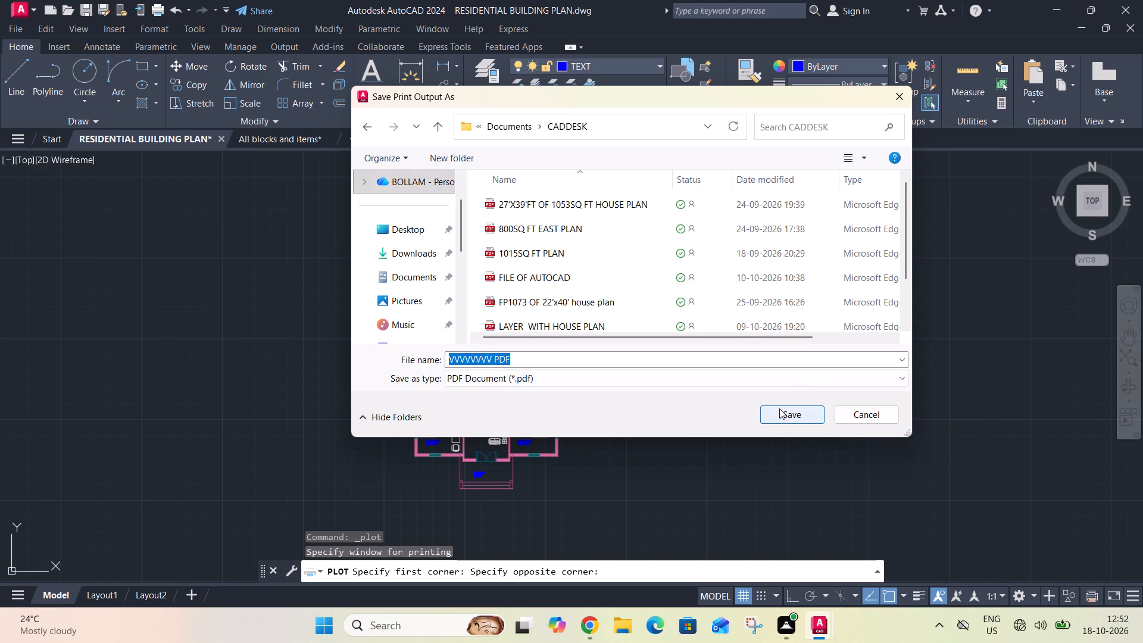
pyautogui.click(779, 411)
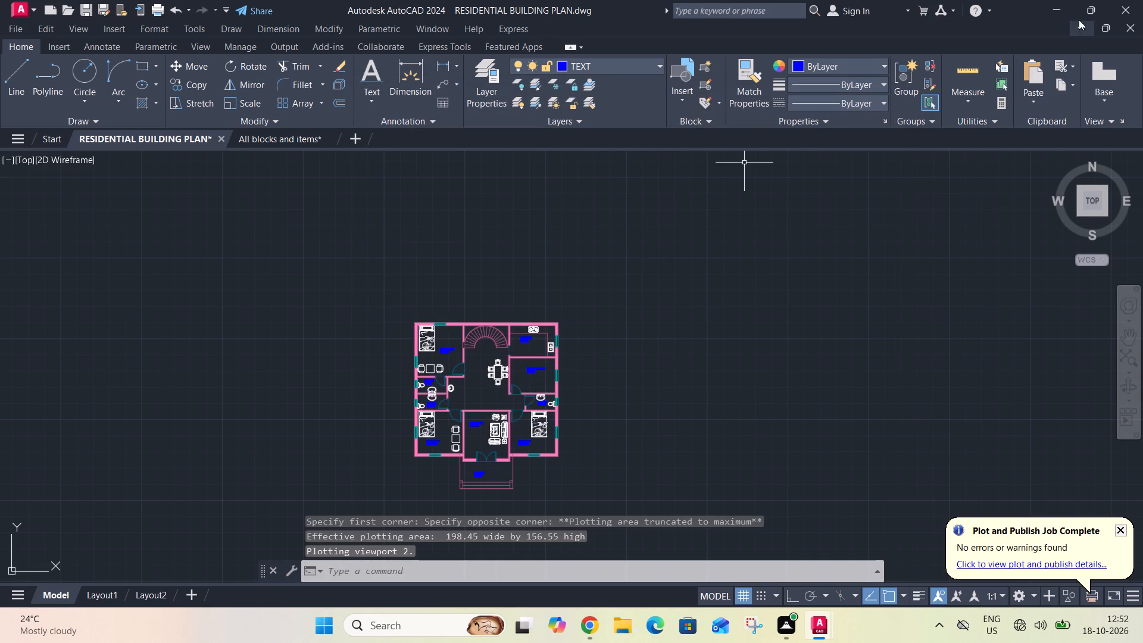
# Close AutoCAD, saving the changes to RESIDENTIAL BUILDING PLAN and discarding those to All blocks and items.
pyautogui.click(1117, 8)
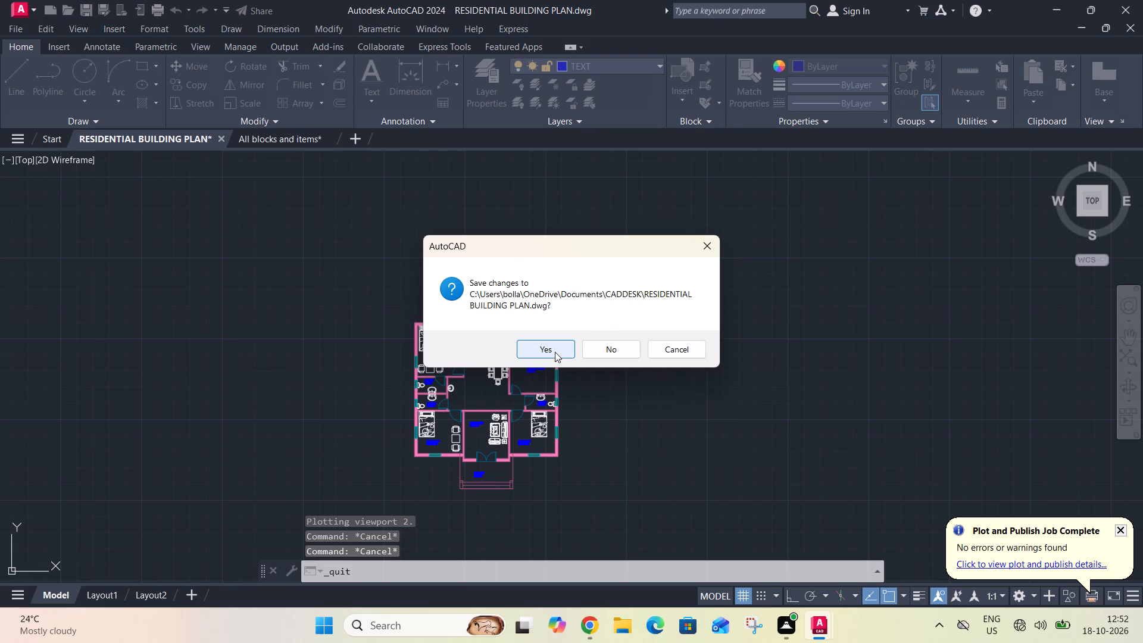
pyautogui.click(555, 352)
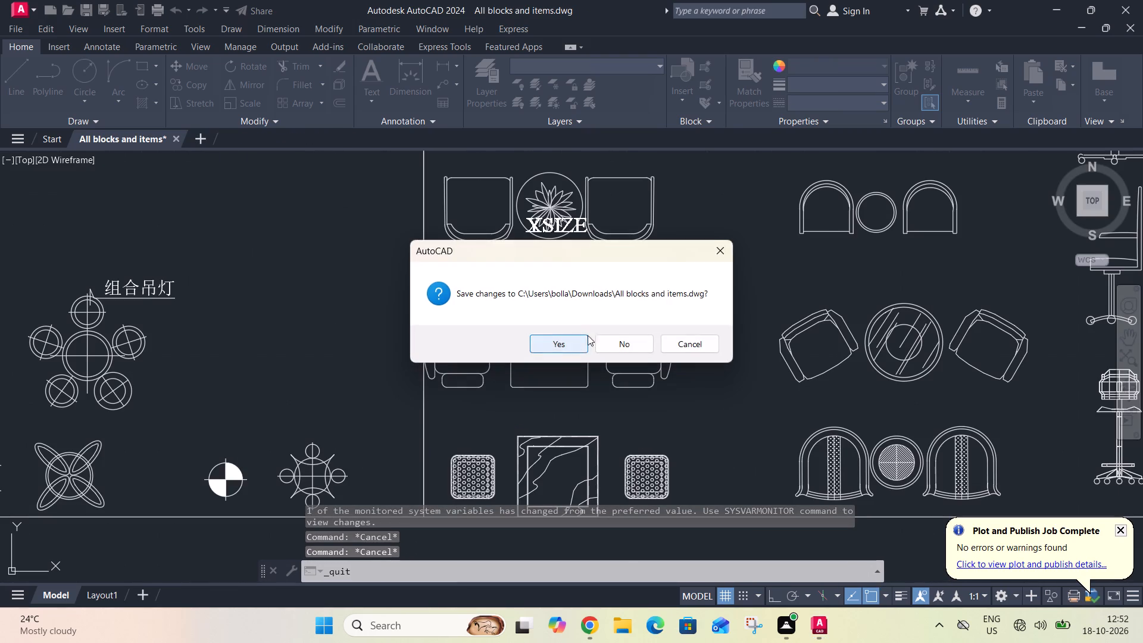
pyautogui.click(607, 340)
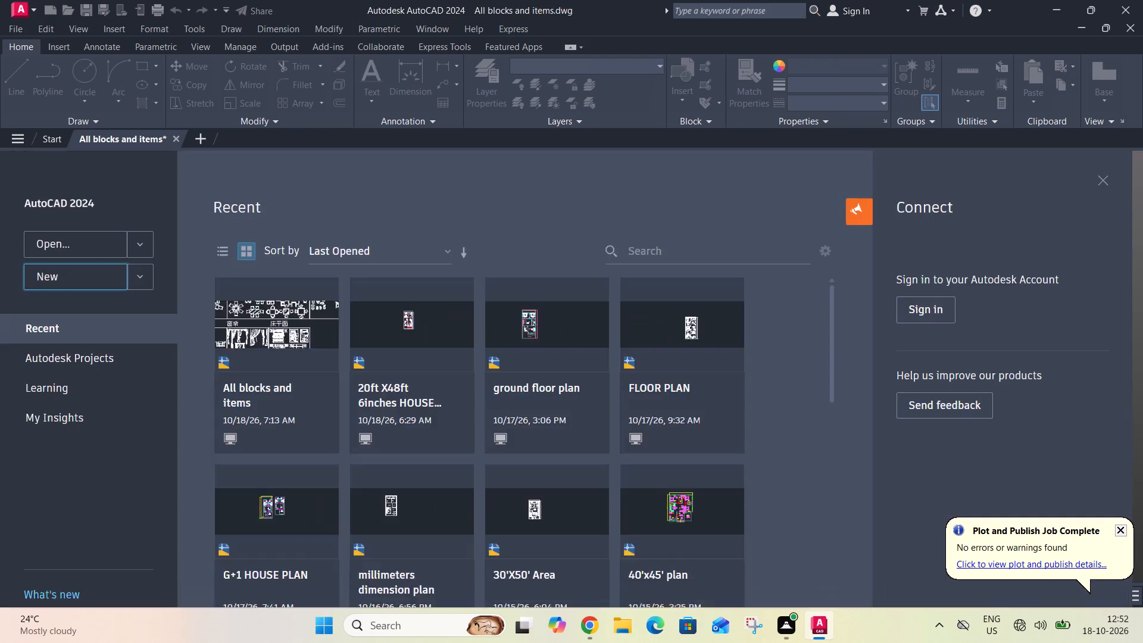